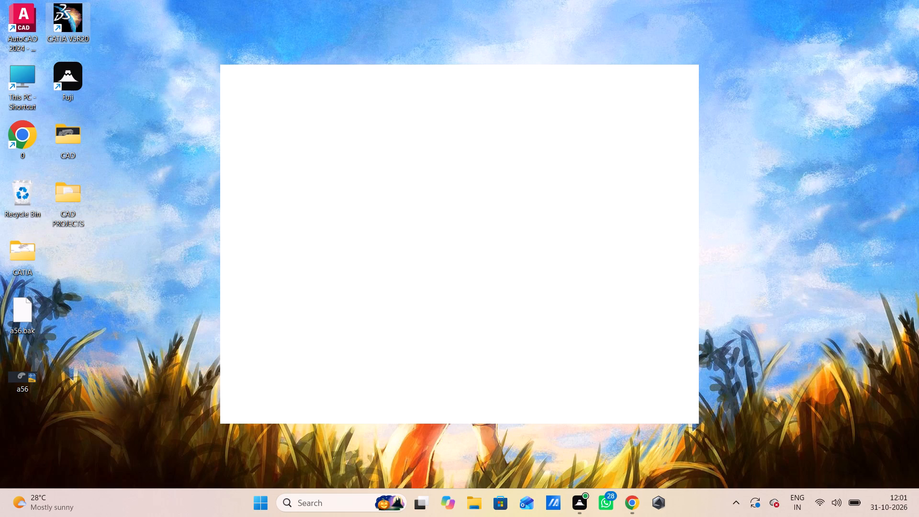
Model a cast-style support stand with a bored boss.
Launch CATIA V5R20 from the desktop.
double_click(75, 17)
click(472, 49)
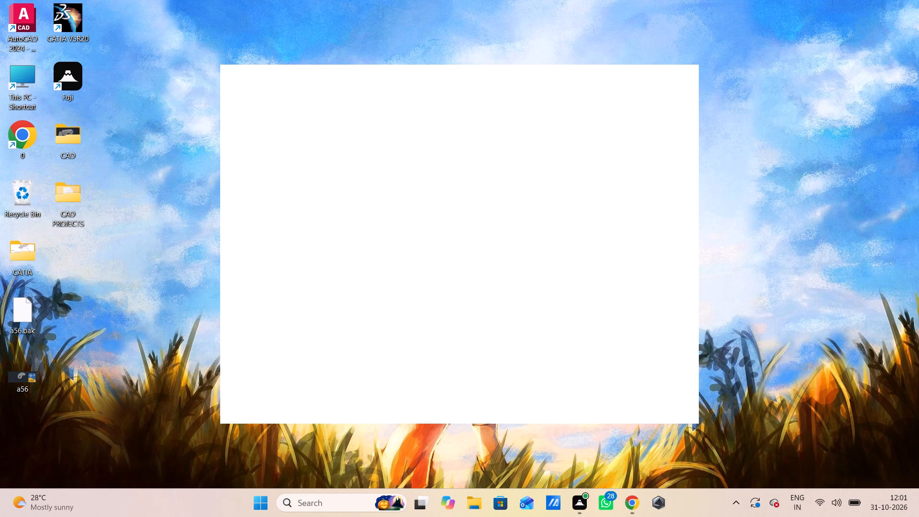
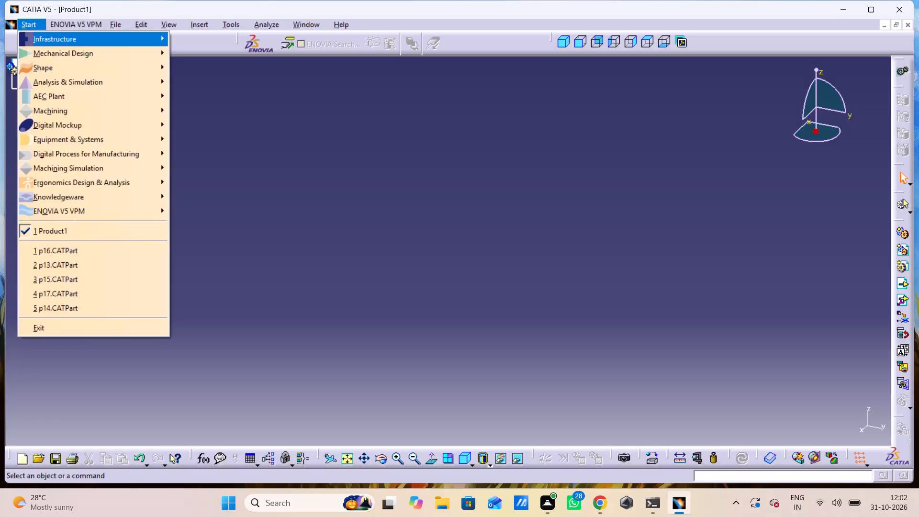
Switch to the Sketcher workbench of Mechanical Design to begin a new part sketch.
click(55, 51)
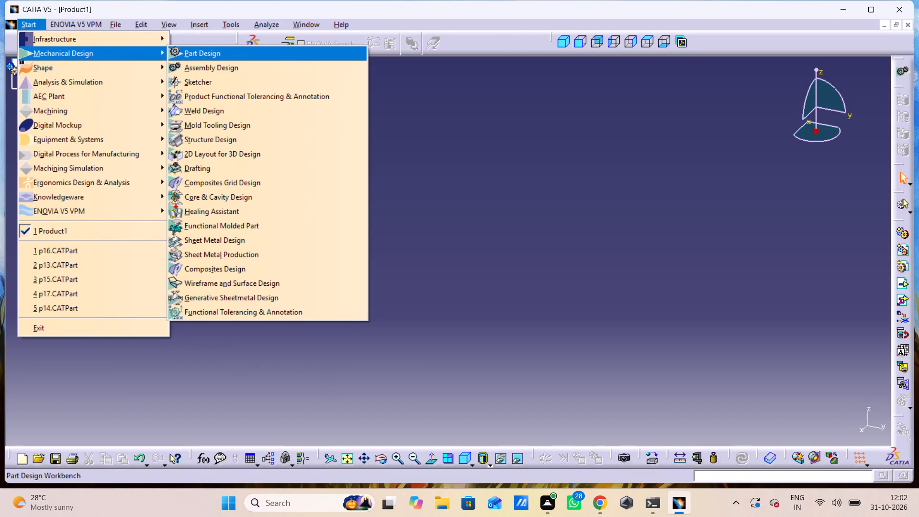
click(237, 83)
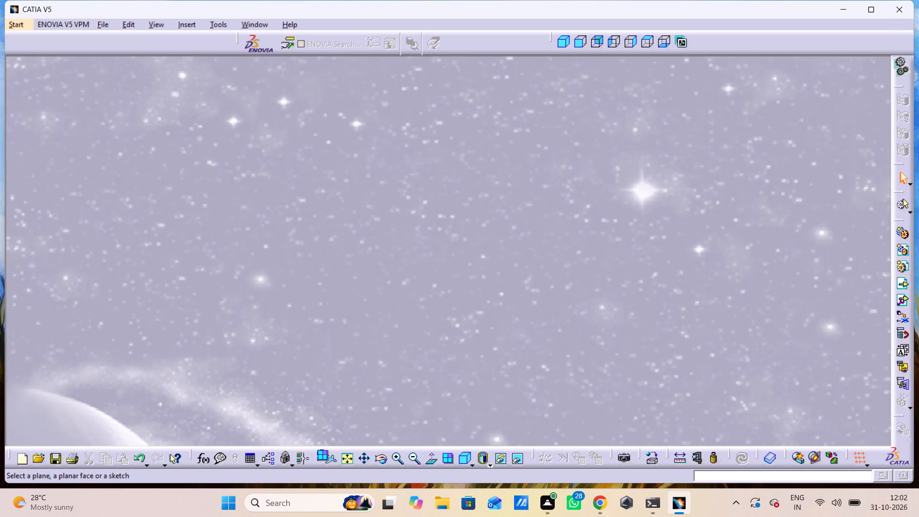
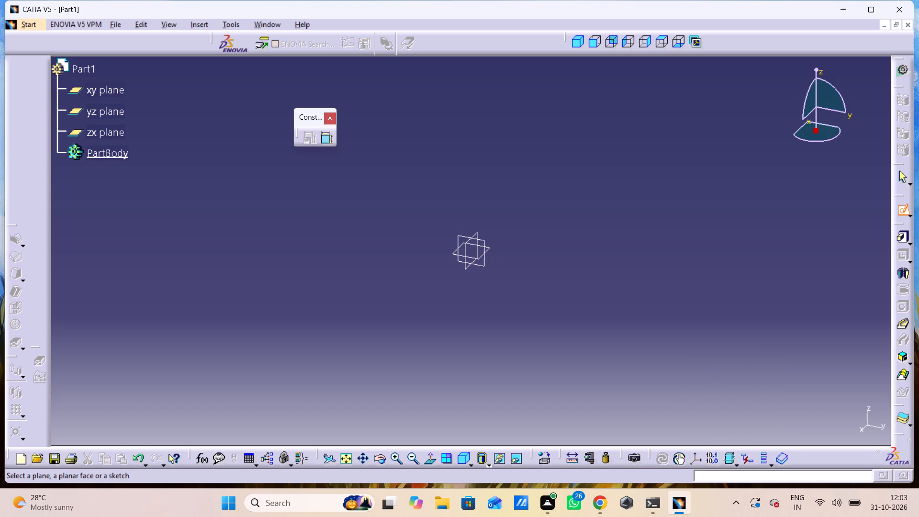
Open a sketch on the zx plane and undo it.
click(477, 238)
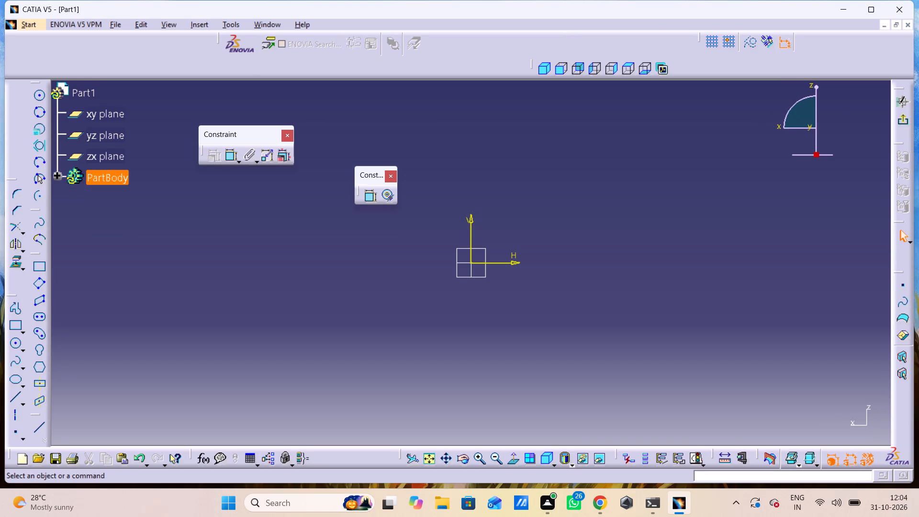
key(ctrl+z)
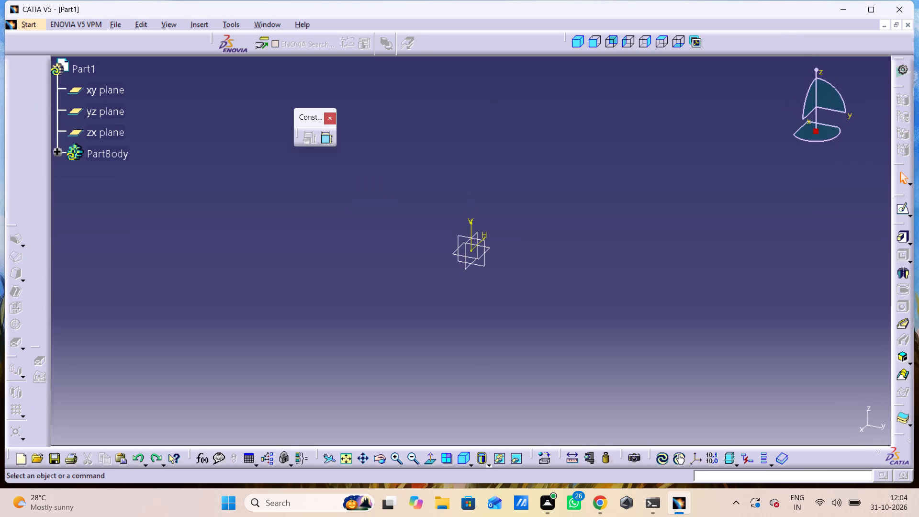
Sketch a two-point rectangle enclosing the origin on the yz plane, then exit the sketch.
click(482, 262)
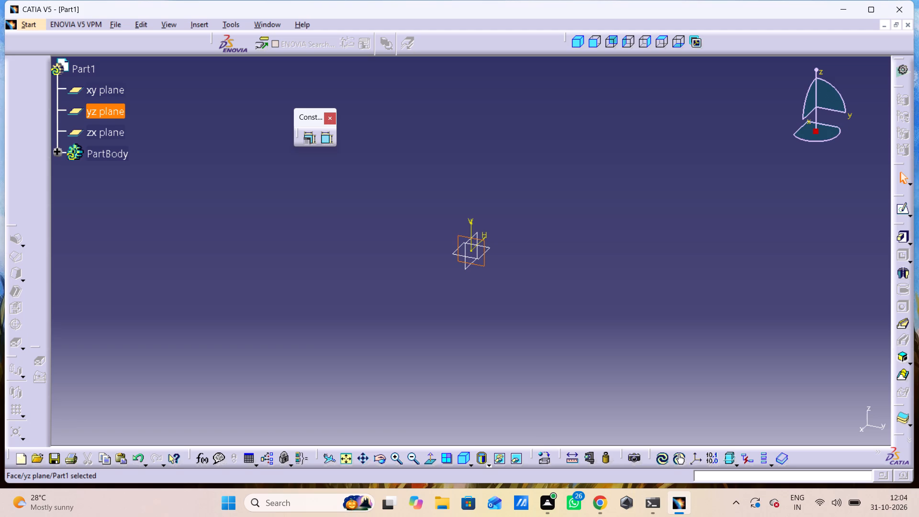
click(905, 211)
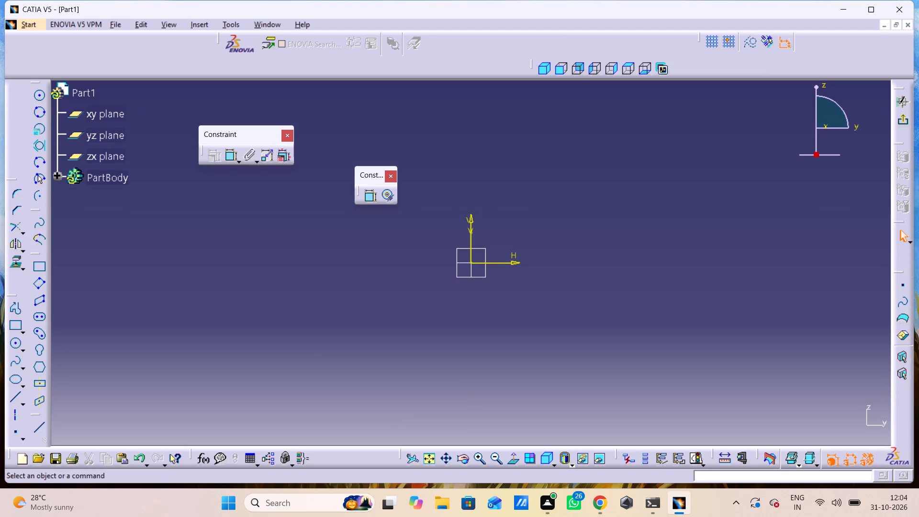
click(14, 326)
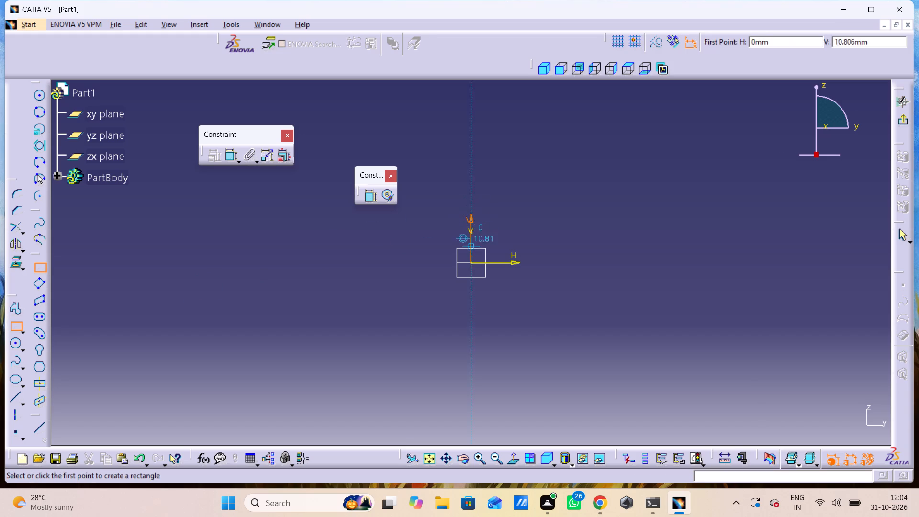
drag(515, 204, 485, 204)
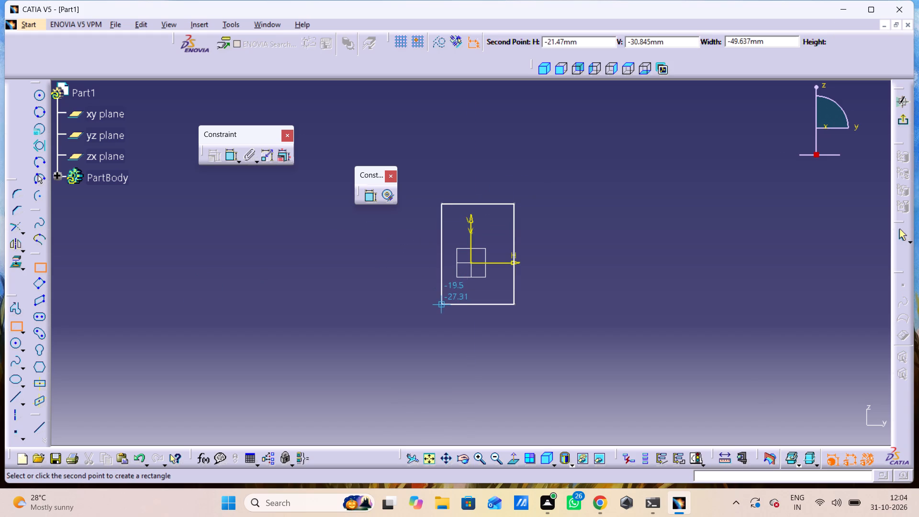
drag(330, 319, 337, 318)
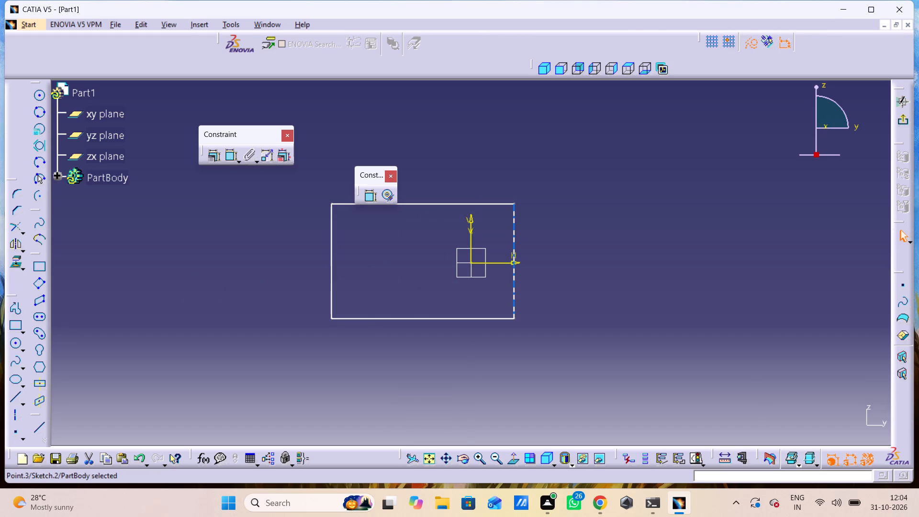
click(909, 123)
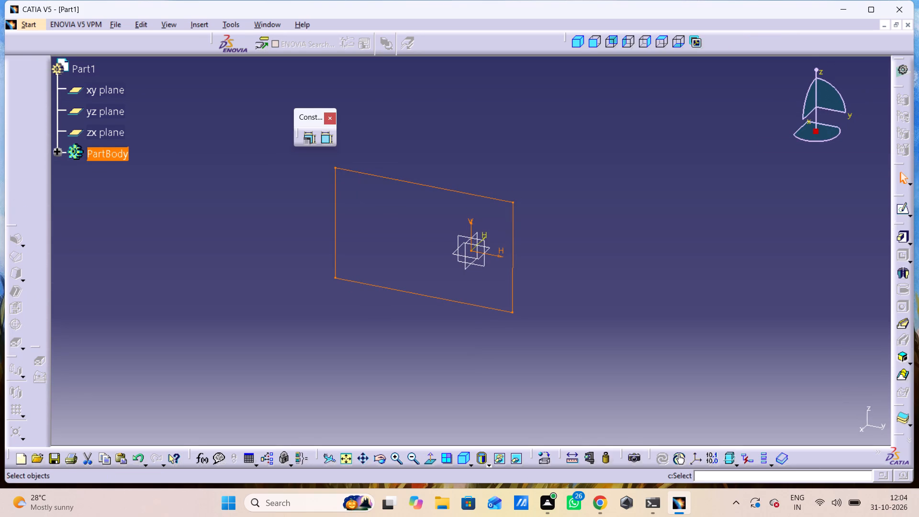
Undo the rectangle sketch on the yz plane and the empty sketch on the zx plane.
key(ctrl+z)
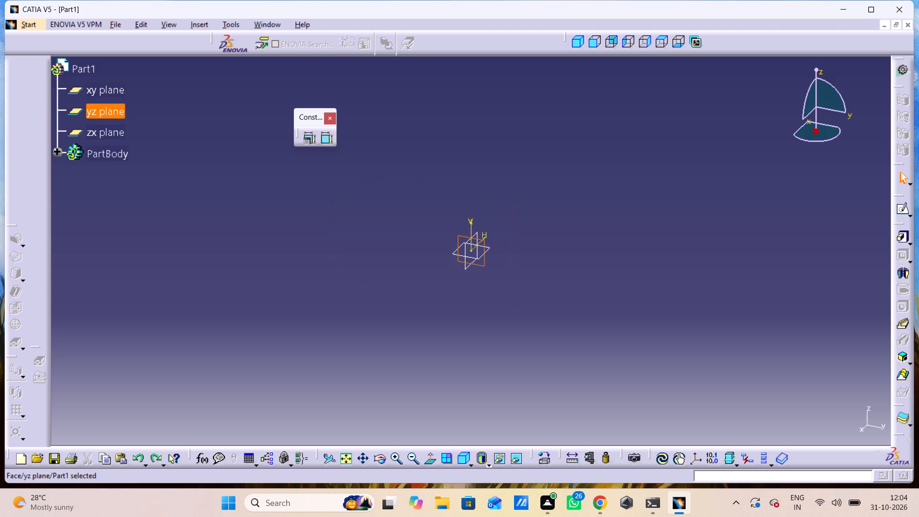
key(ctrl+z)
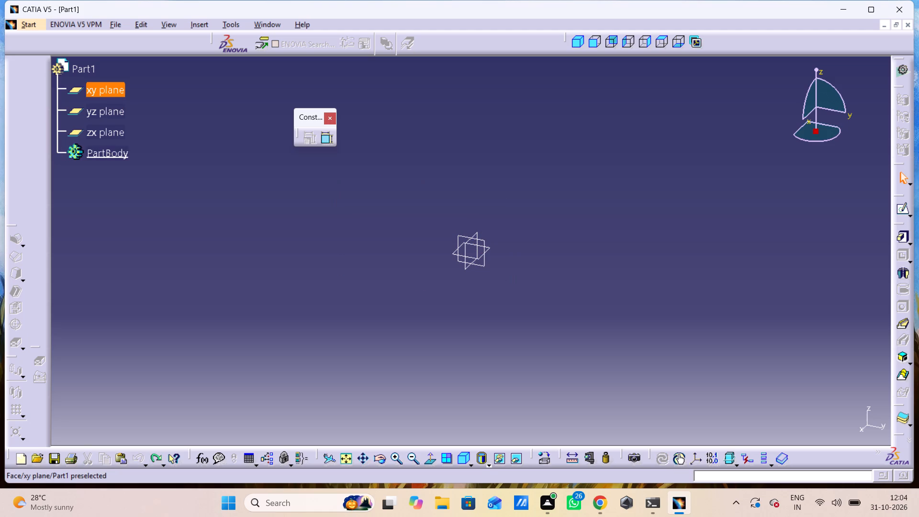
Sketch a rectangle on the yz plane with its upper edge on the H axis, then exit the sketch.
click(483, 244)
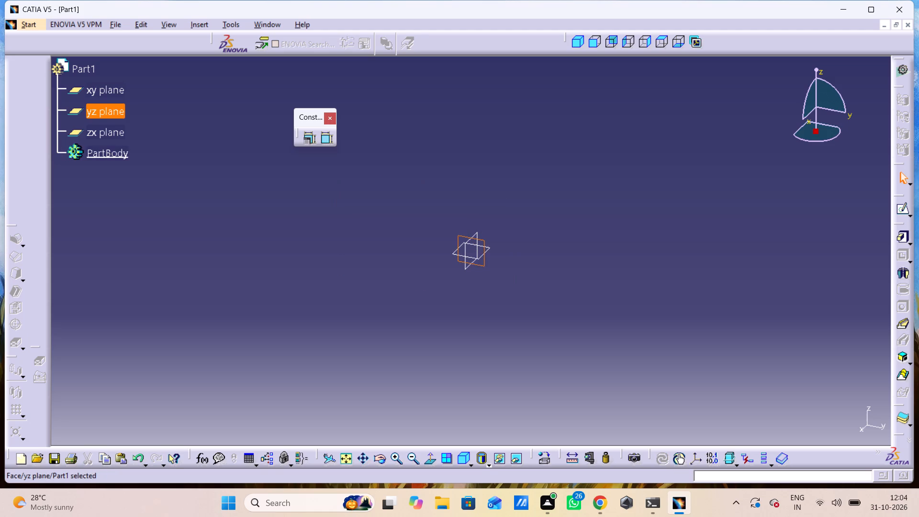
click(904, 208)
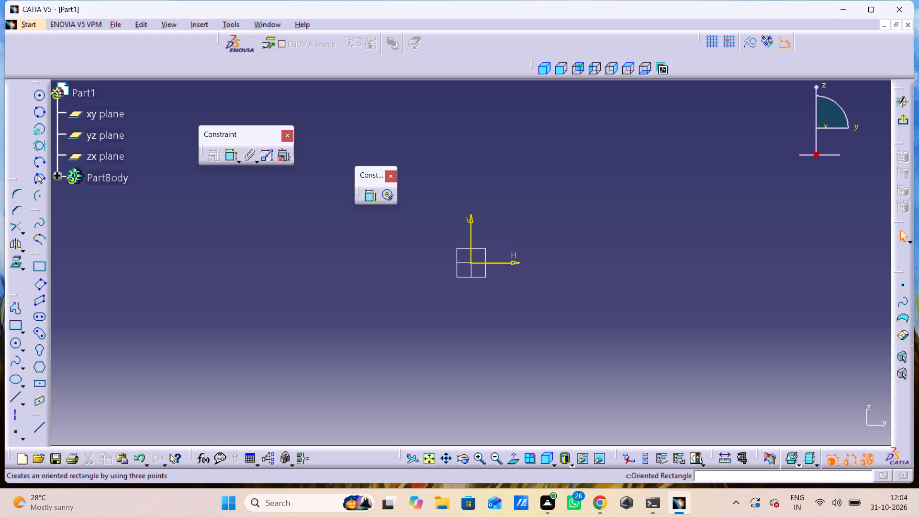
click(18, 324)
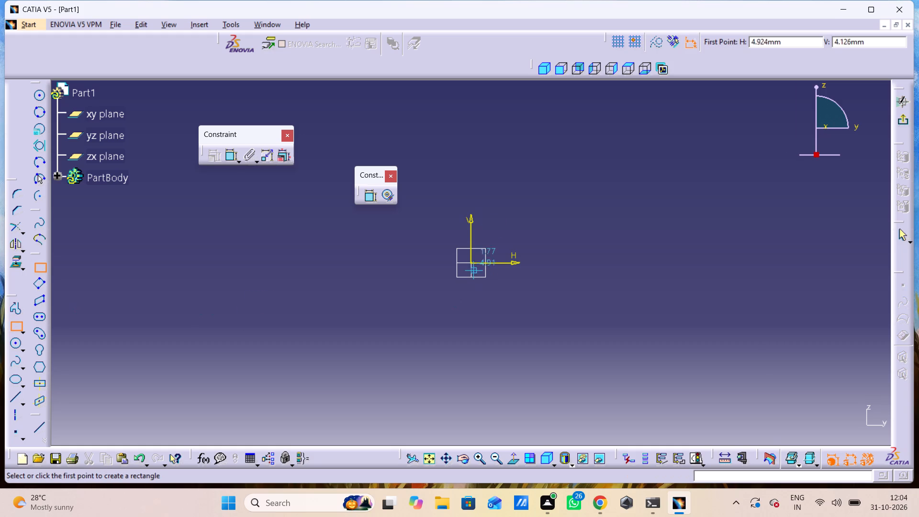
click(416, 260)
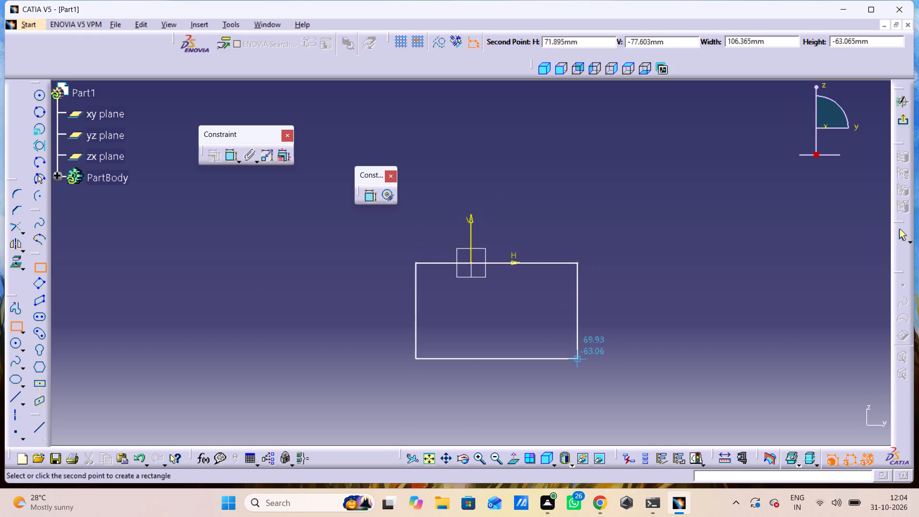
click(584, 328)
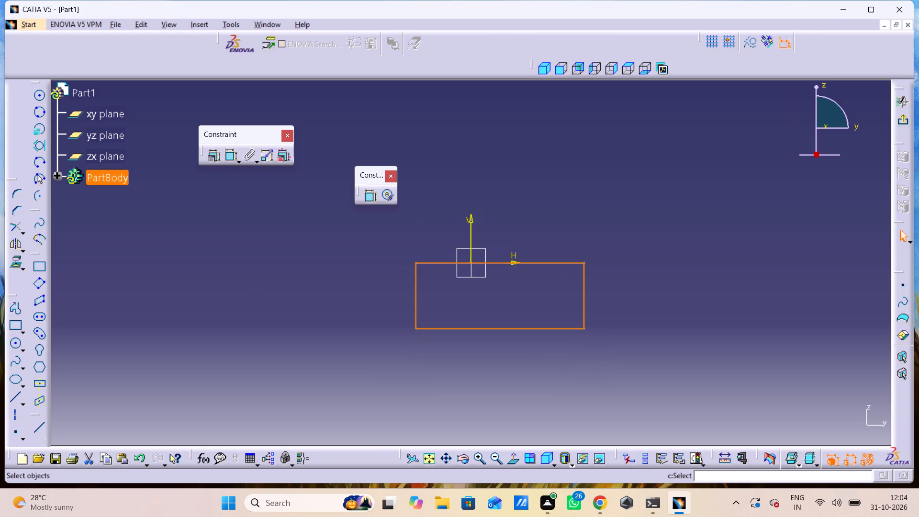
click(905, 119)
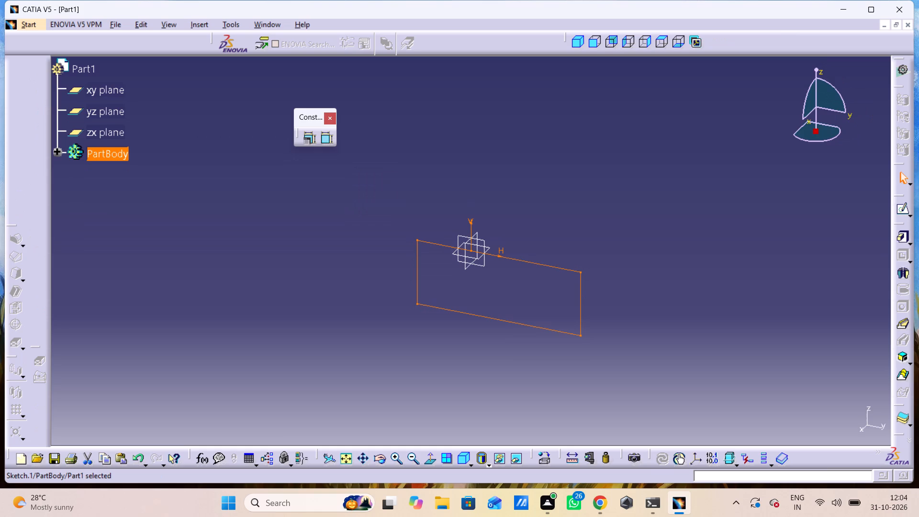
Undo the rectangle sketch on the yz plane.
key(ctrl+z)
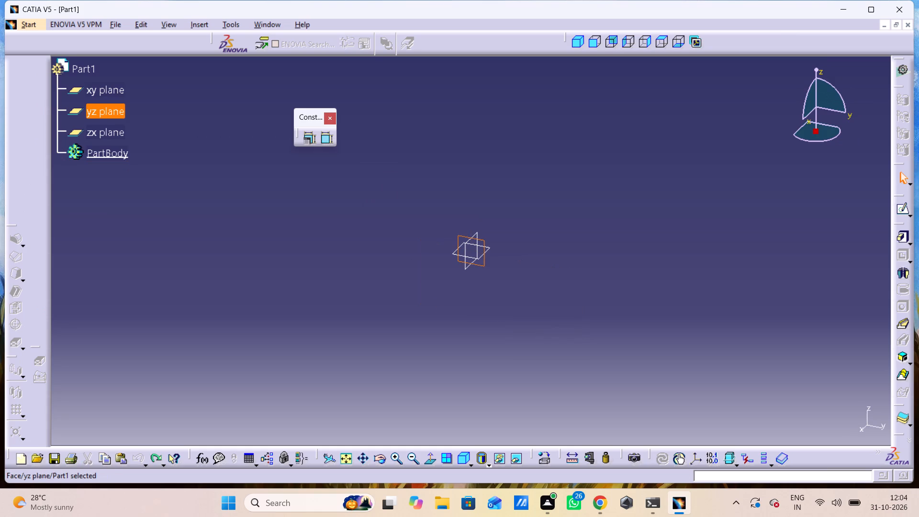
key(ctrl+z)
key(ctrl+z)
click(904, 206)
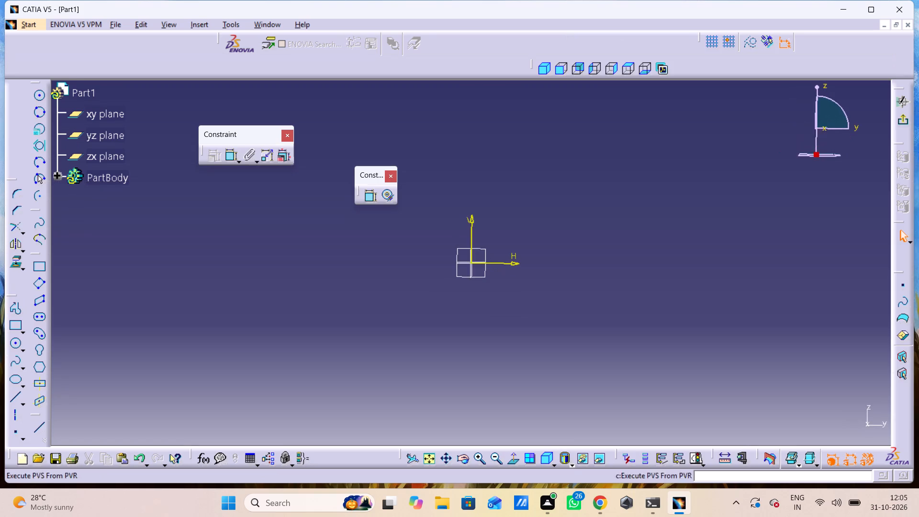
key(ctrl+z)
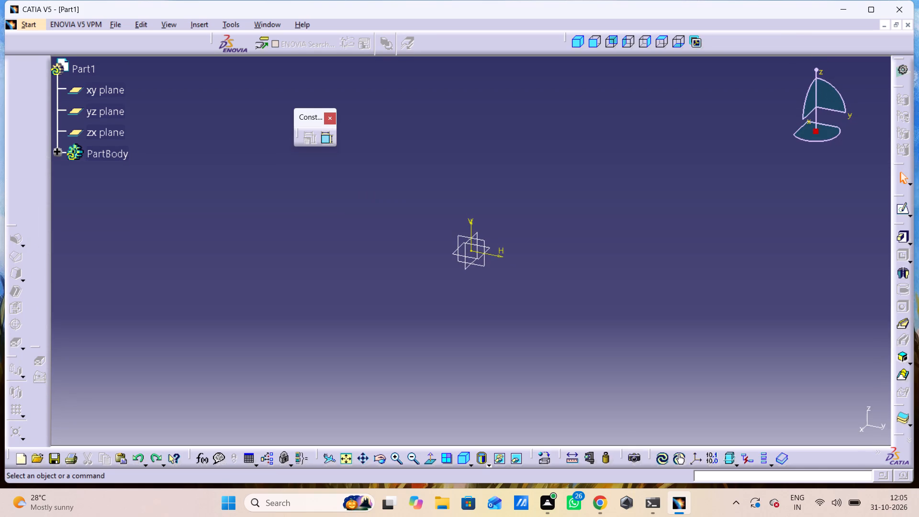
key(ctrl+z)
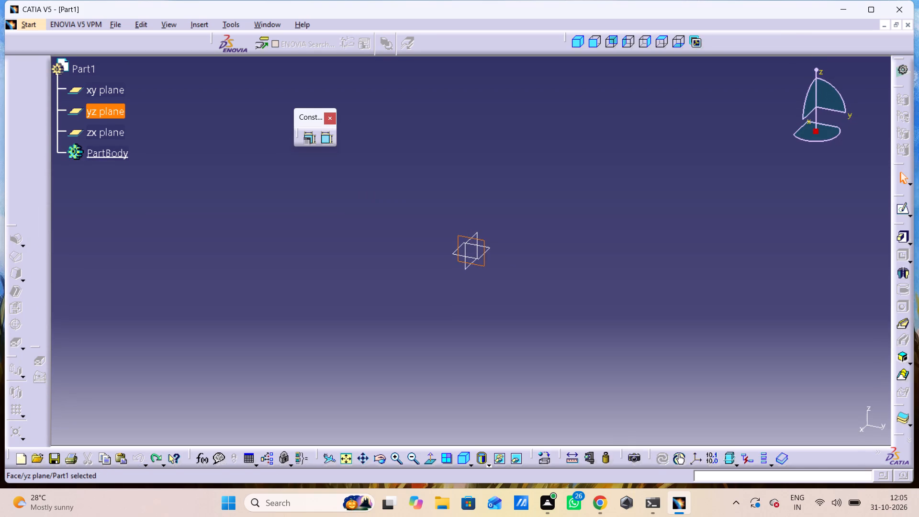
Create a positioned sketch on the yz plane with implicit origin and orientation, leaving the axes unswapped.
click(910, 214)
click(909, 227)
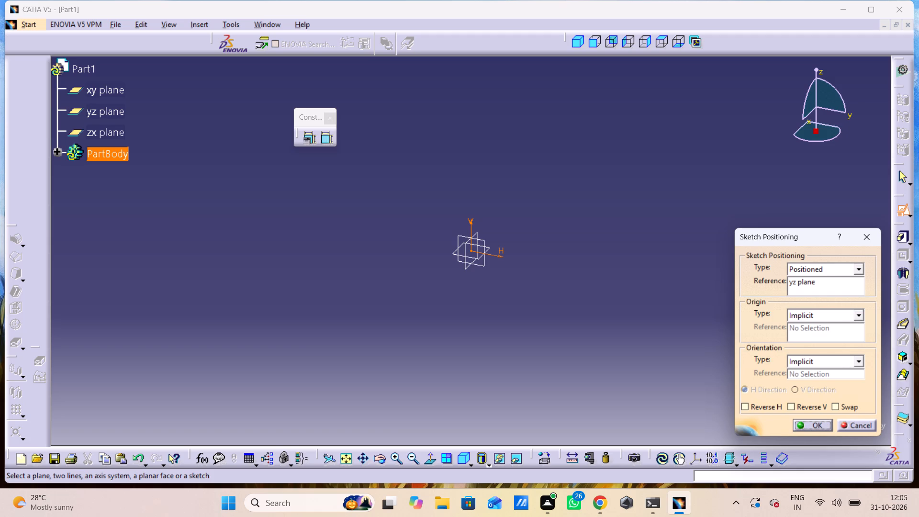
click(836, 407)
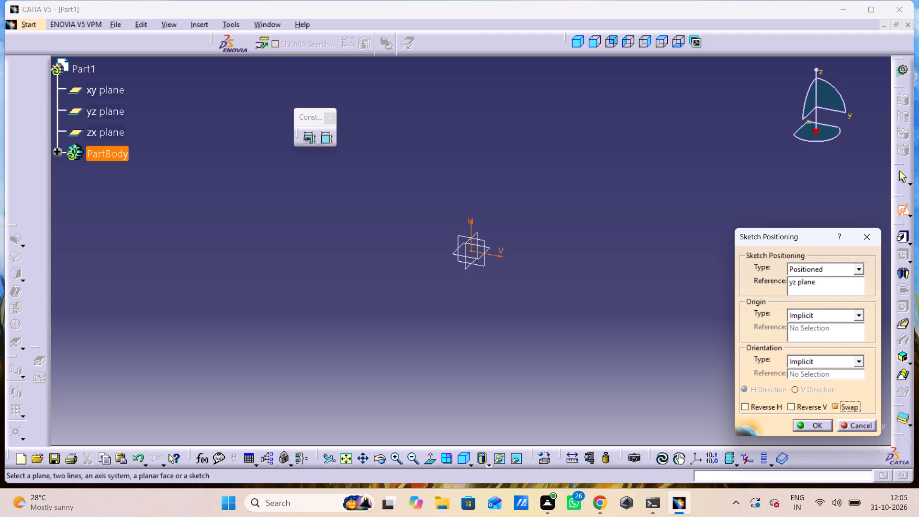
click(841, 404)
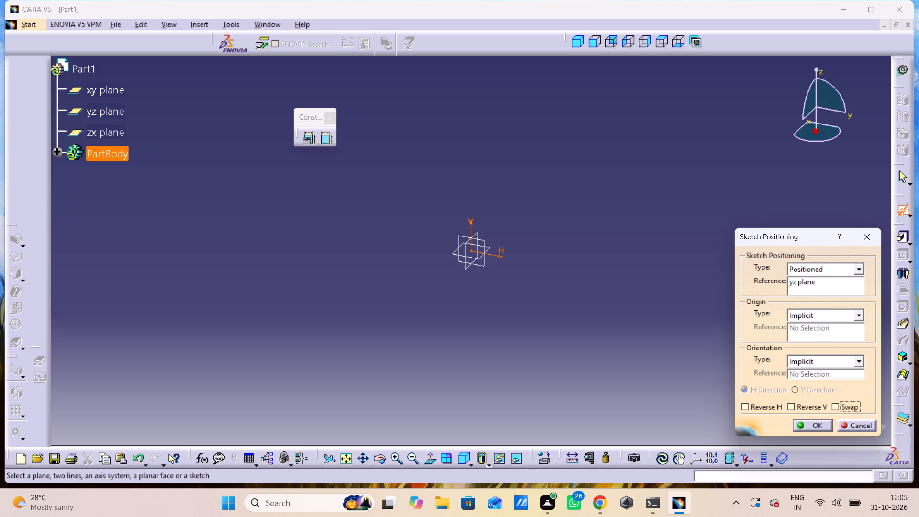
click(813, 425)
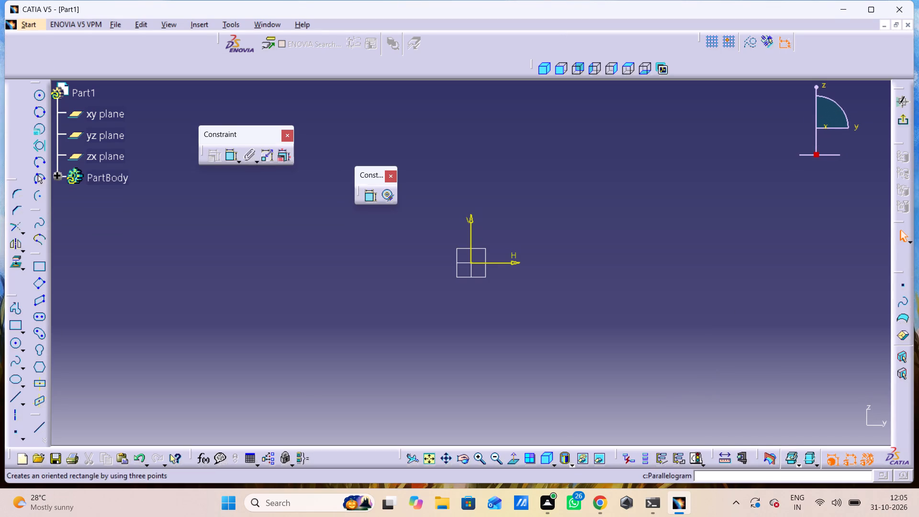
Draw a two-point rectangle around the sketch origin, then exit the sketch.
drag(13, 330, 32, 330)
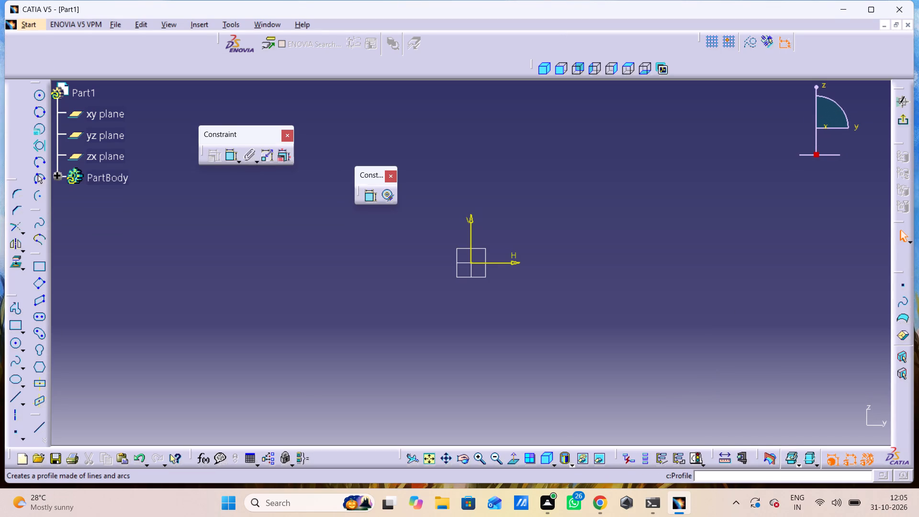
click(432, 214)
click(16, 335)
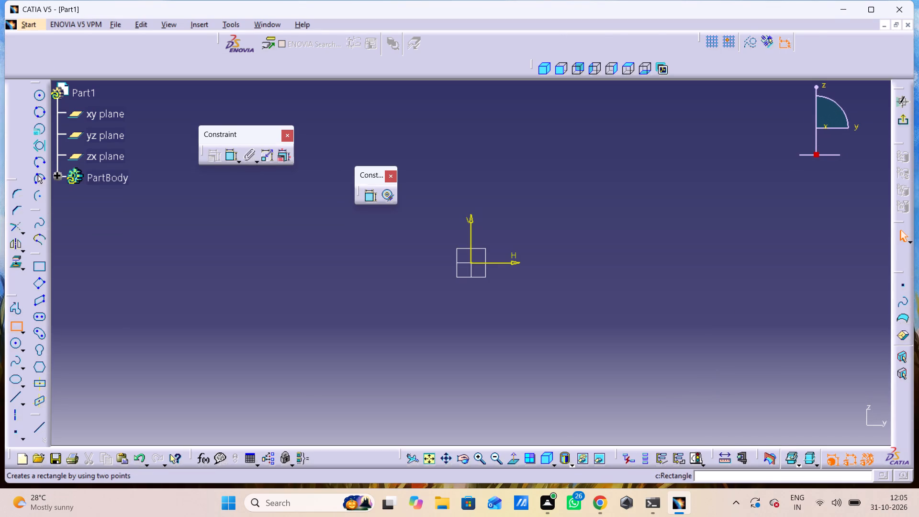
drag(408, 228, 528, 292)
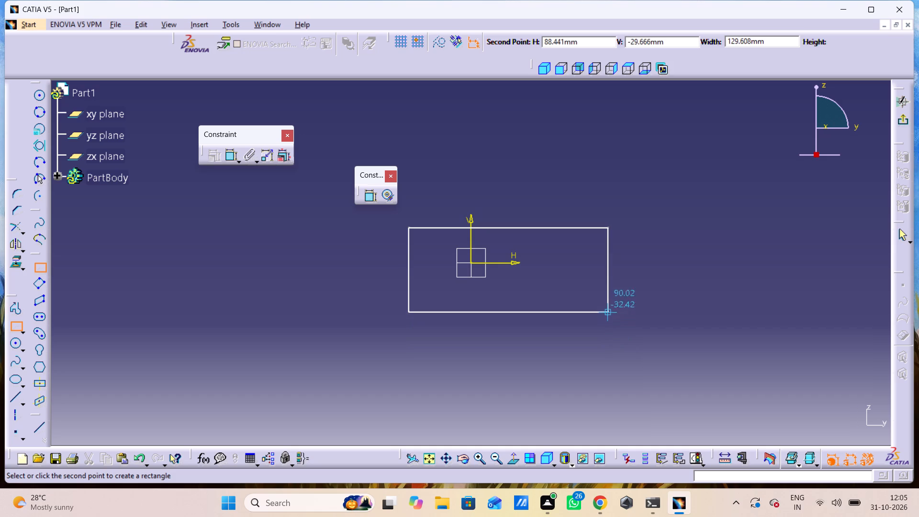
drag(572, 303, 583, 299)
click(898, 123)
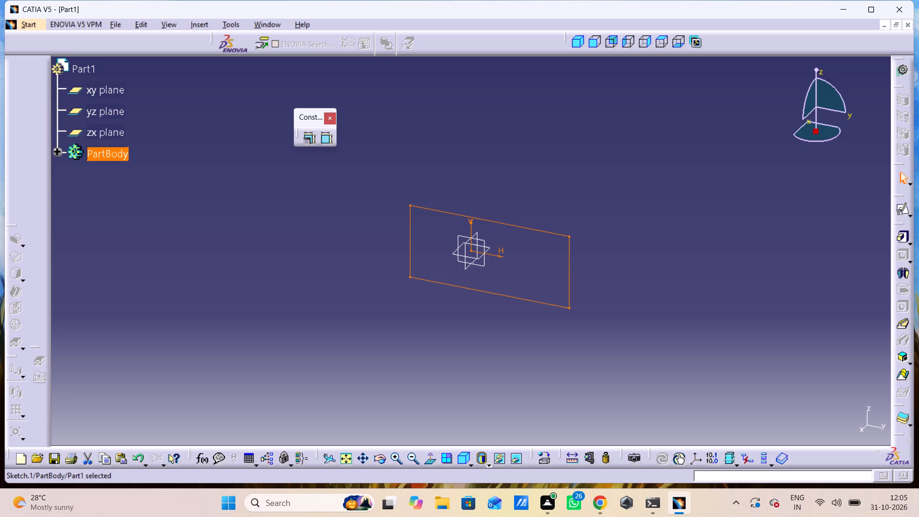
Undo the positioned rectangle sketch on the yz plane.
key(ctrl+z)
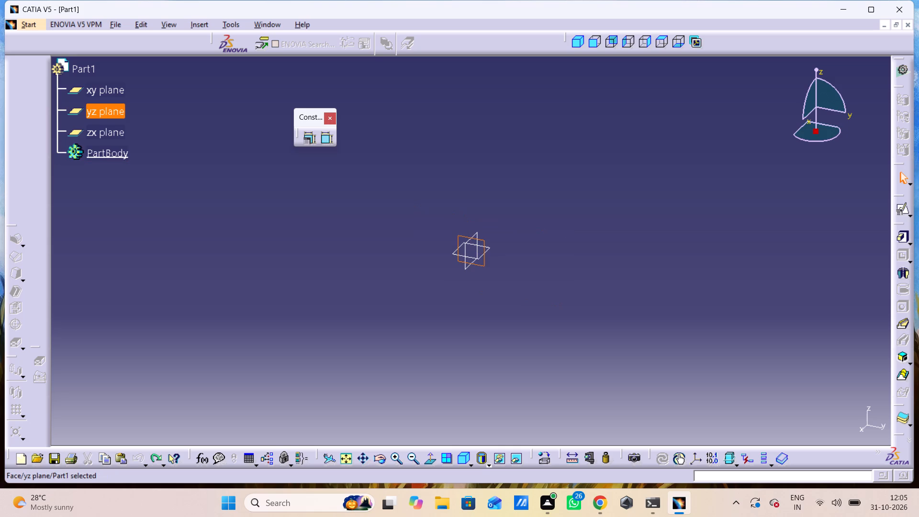
Create a positioned sketch on the zx plane with implicit origin and orientation.
click(467, 238)
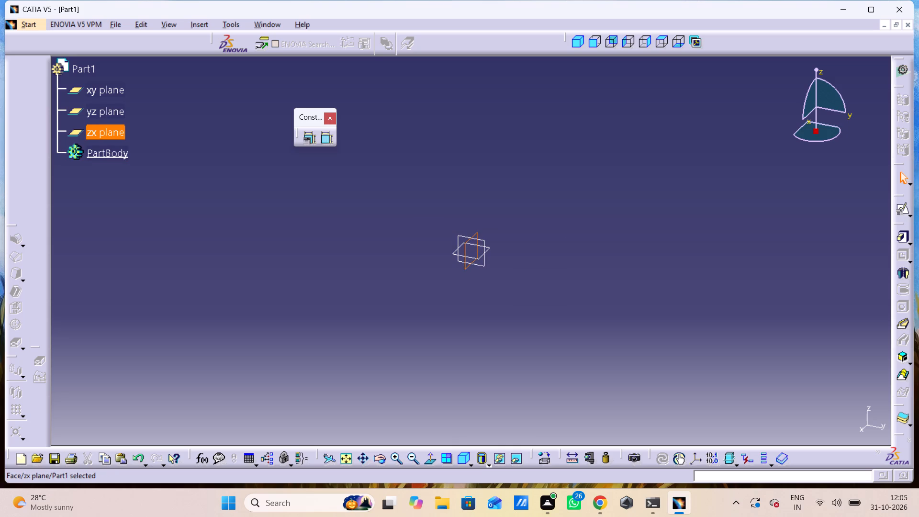
click(907, 215)
click(900, 211)
click(901, 210)
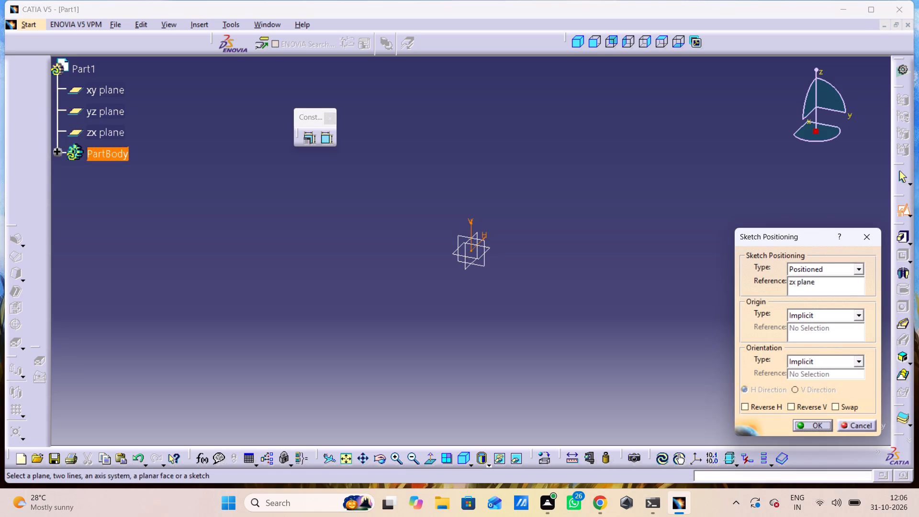
click(796, 432)
click(805, 426)
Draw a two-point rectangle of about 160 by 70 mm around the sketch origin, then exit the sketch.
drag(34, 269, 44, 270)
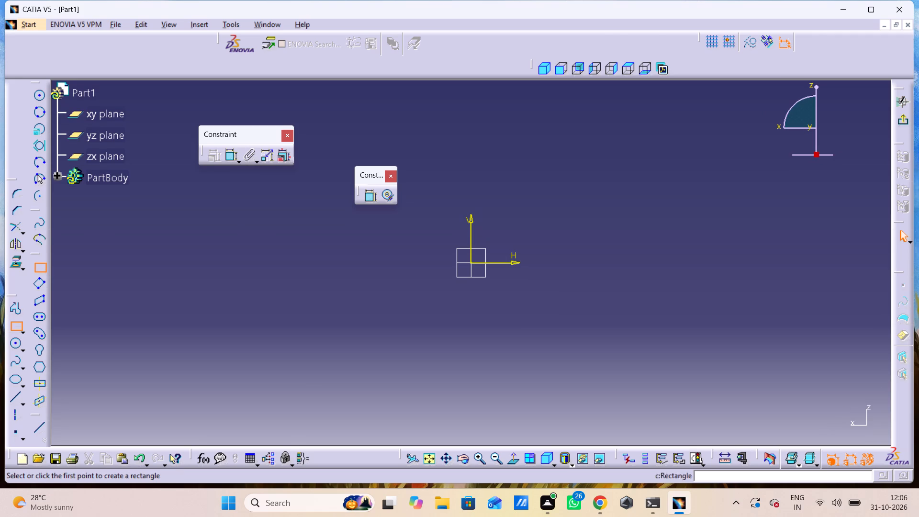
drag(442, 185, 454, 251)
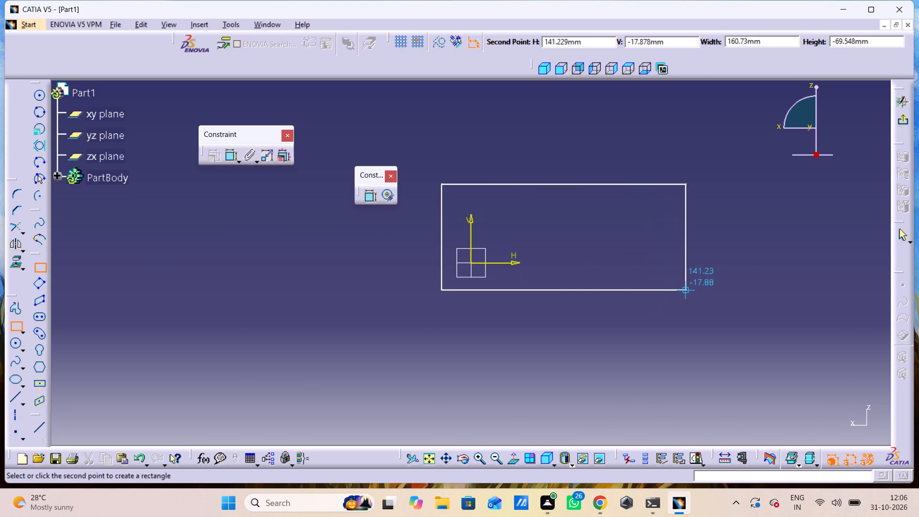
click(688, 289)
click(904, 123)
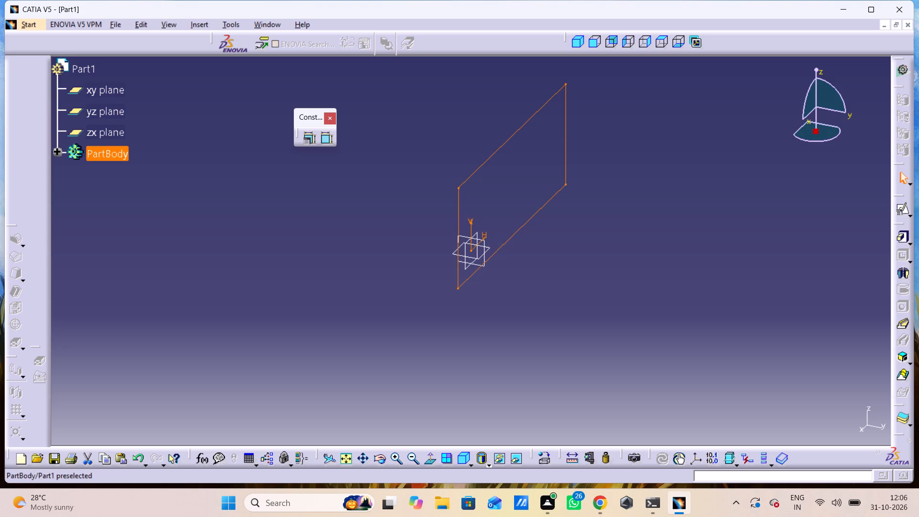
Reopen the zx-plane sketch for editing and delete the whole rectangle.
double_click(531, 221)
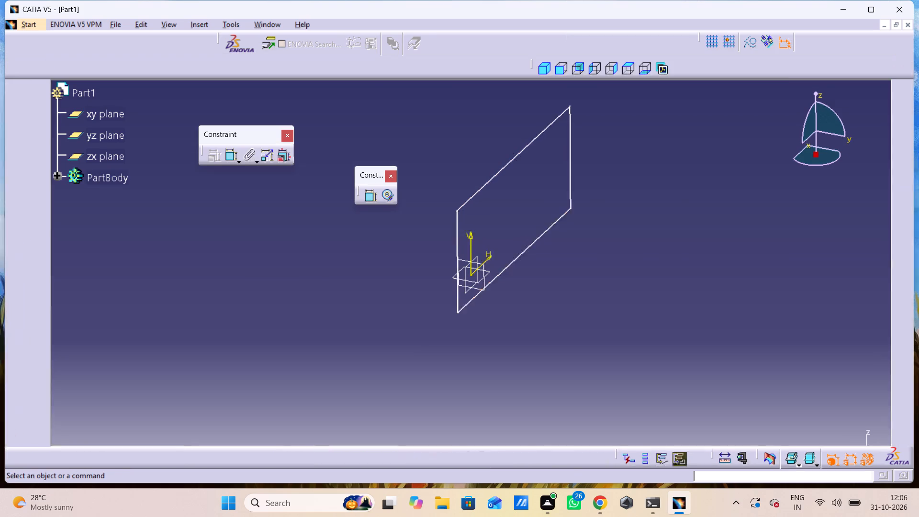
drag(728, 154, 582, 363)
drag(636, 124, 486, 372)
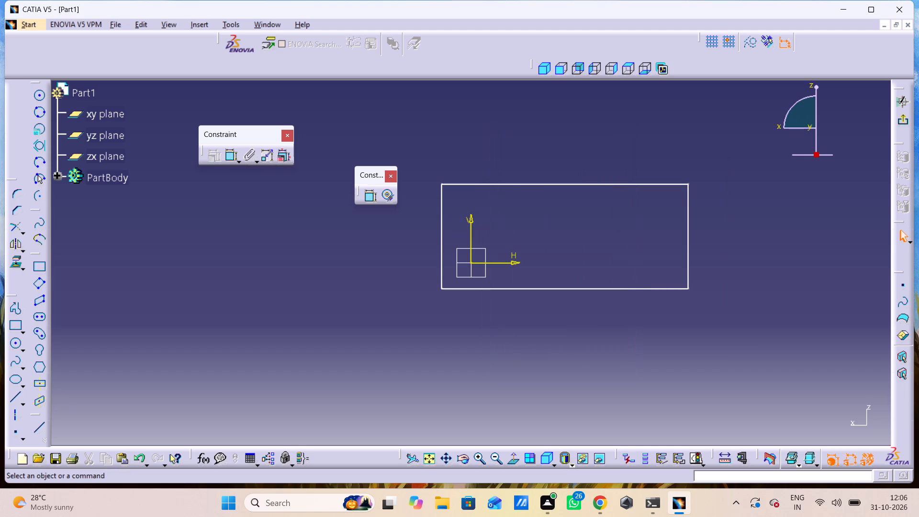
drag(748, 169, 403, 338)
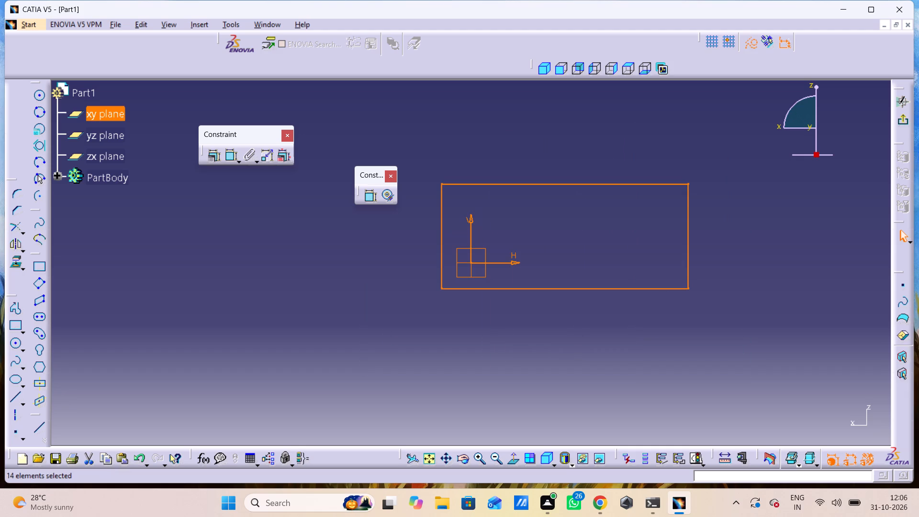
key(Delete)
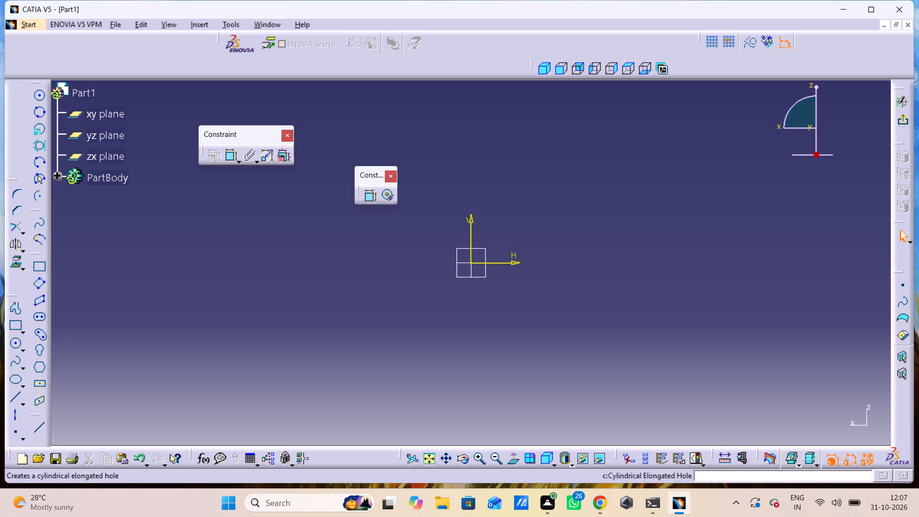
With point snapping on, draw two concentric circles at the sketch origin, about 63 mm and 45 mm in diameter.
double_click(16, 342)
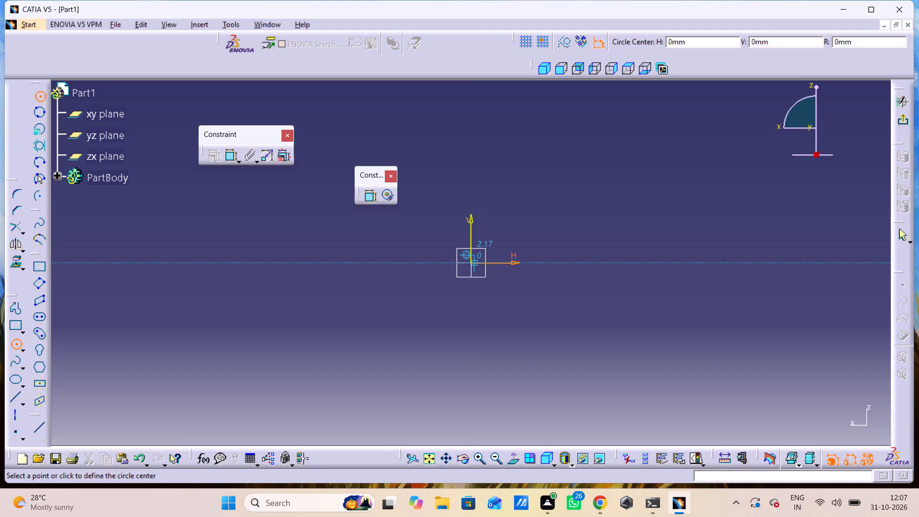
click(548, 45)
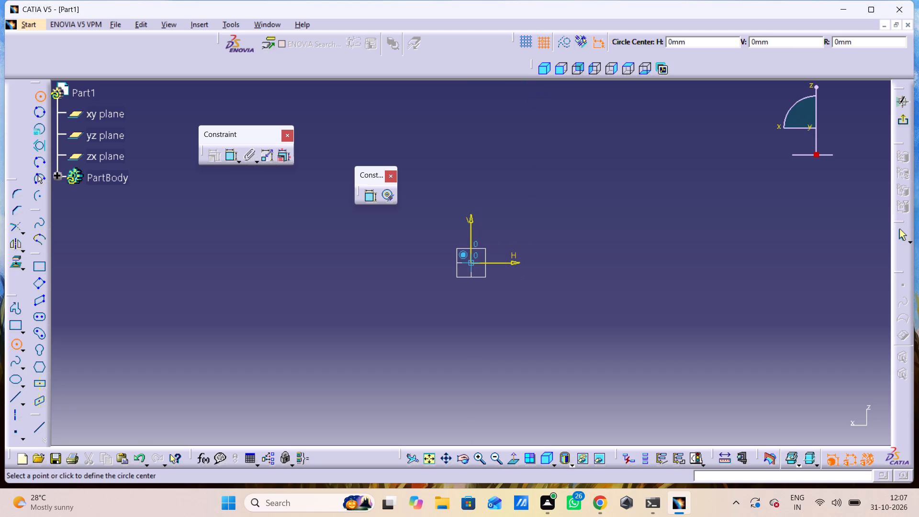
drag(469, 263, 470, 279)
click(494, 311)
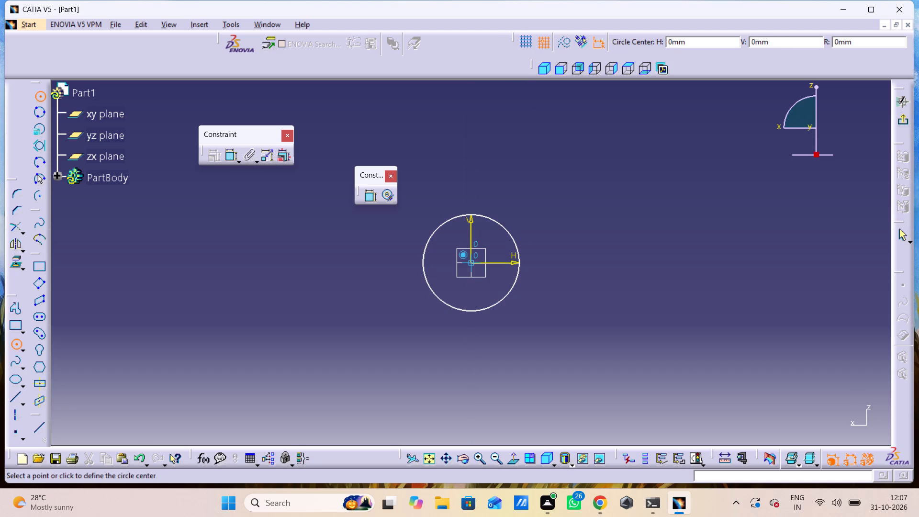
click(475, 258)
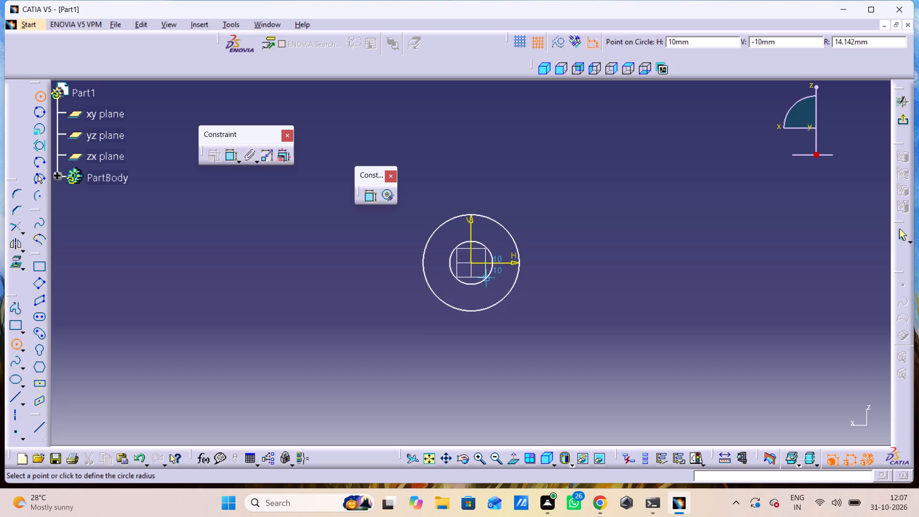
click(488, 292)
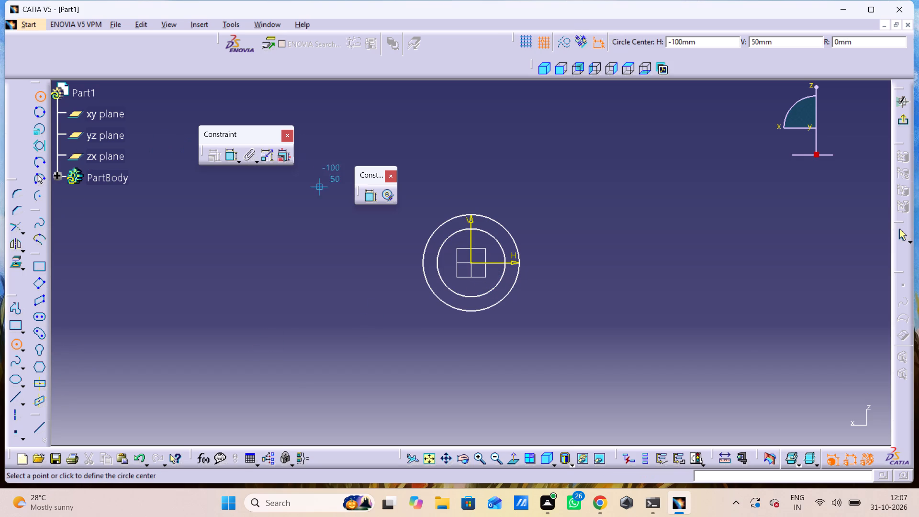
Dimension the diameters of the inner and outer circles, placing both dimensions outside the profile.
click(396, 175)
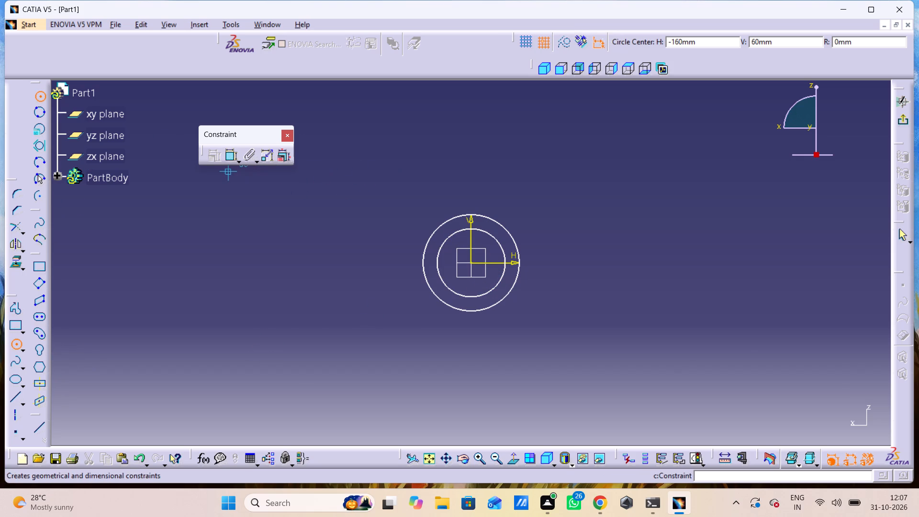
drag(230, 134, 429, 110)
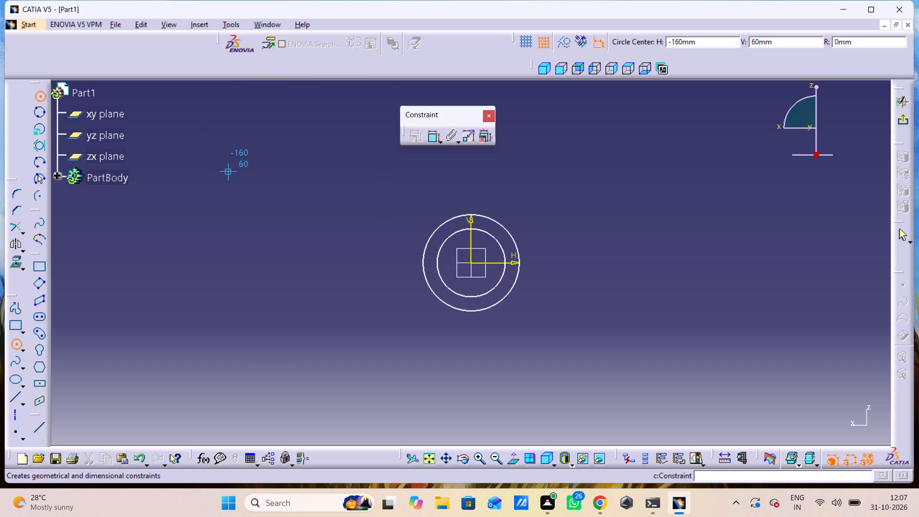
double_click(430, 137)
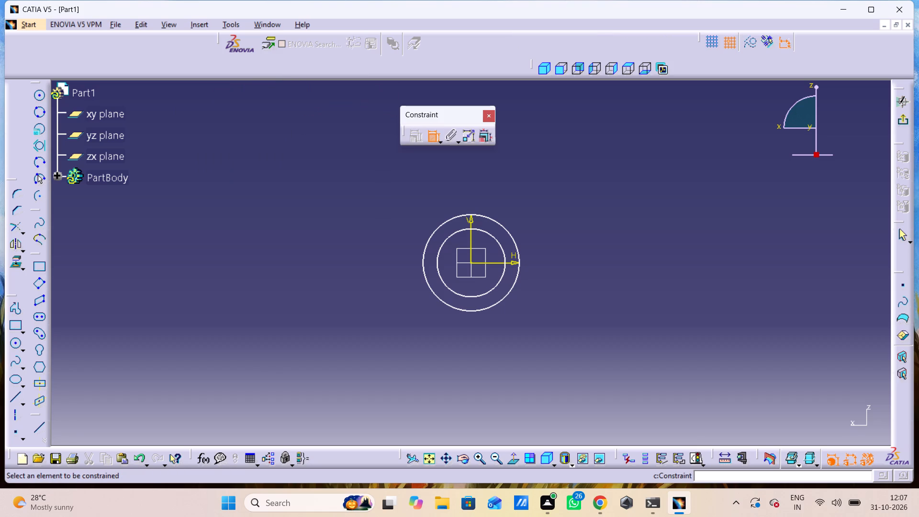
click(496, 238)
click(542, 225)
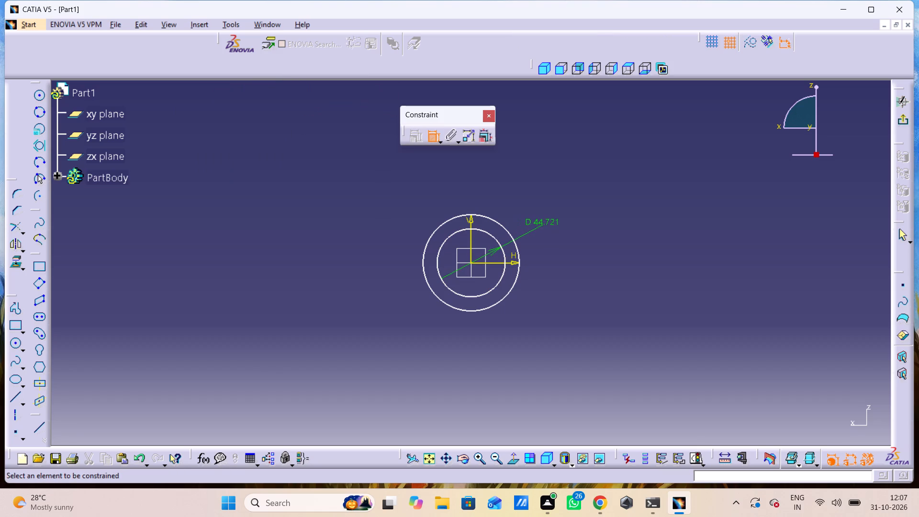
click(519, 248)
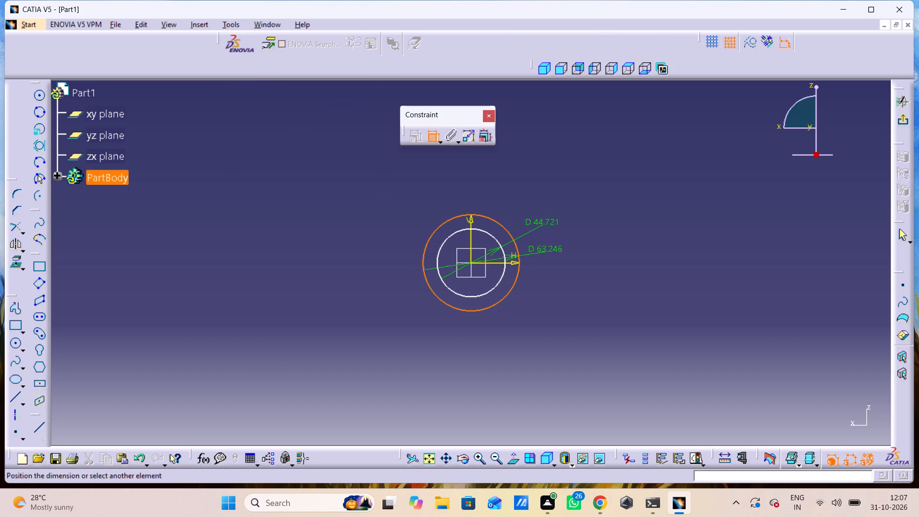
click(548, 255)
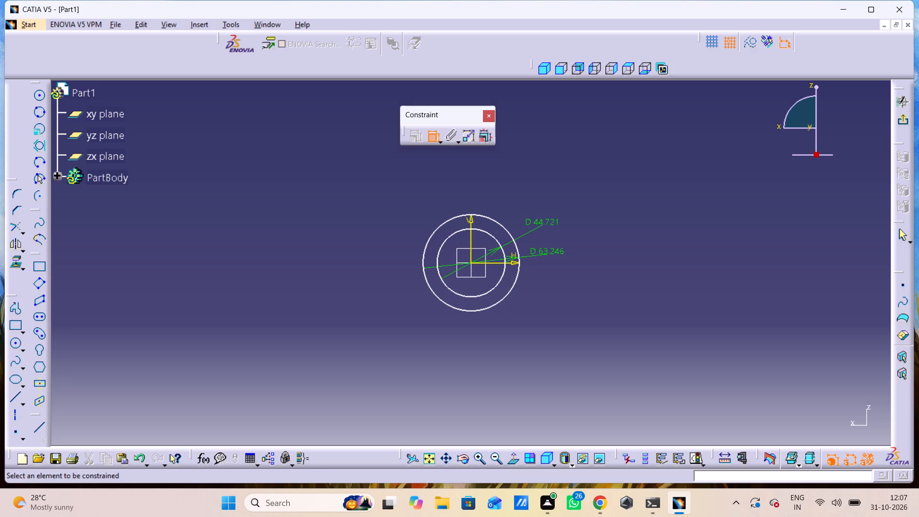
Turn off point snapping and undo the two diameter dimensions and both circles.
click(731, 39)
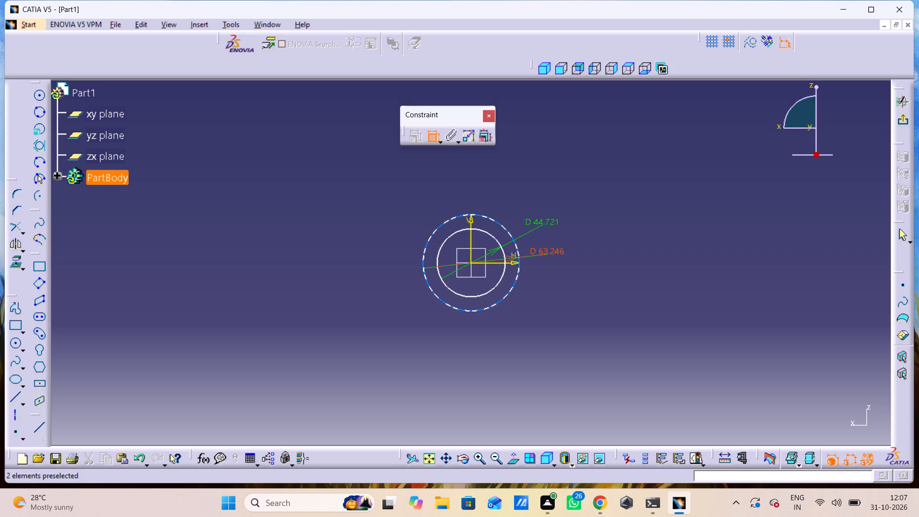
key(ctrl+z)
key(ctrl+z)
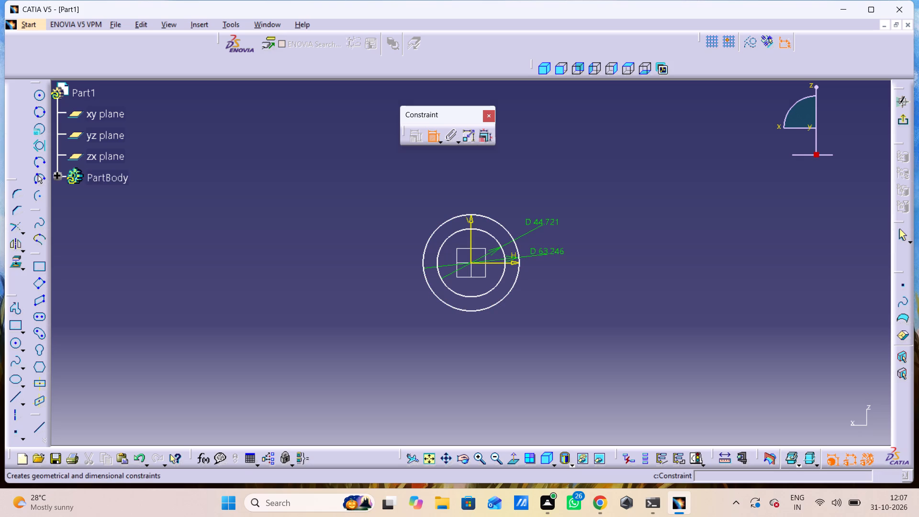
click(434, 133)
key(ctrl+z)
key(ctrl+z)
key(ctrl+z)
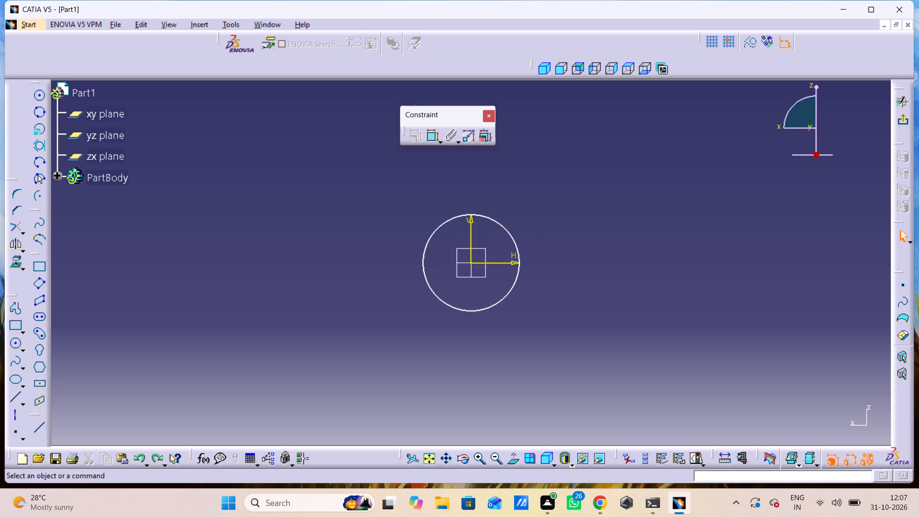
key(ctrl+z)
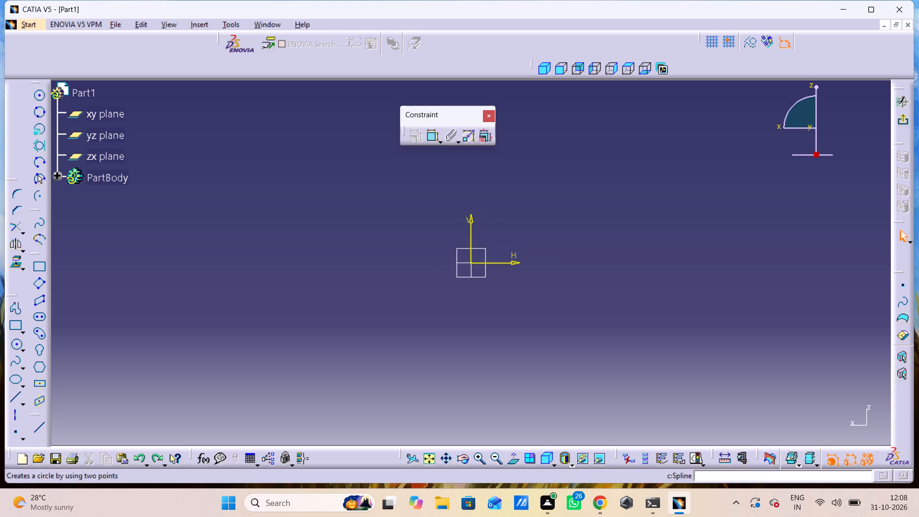
Draw two concentric circles centred on the sketch origin, about 65 mm and 50 mm in diameter.
double_click(18, 347)
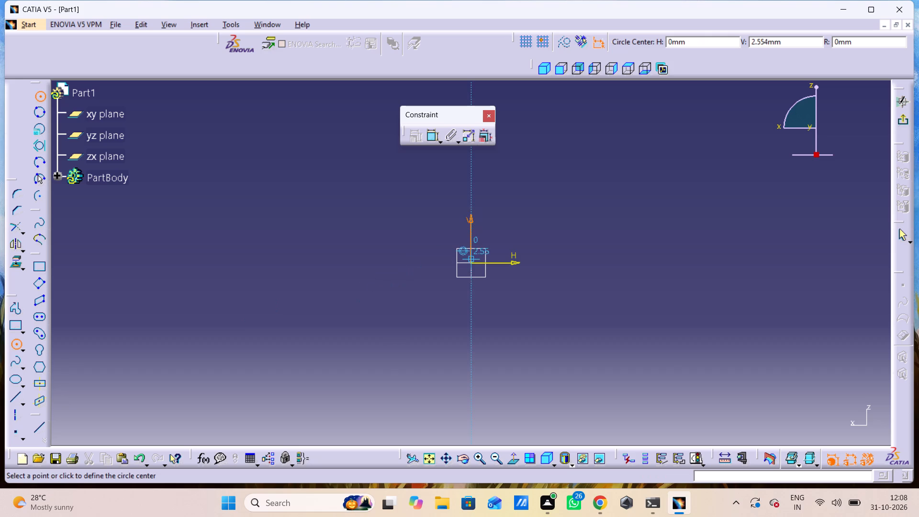
drag(473, 264, 476, 270)
click(495, 306)
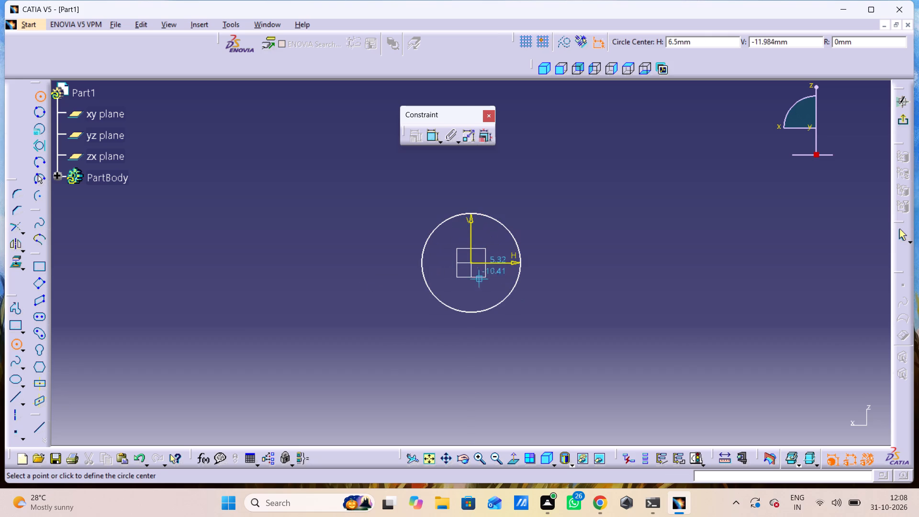
drag(472, 261, 483, 273)
click(504, 286)
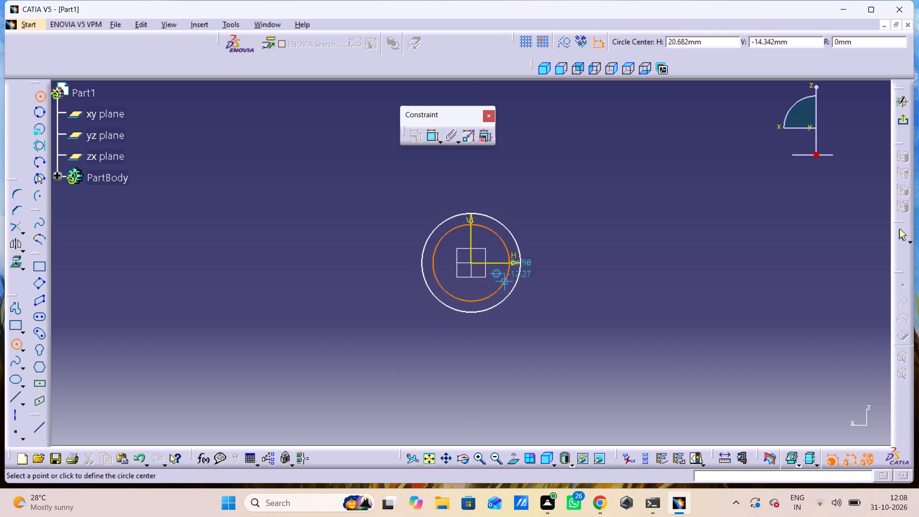
Dimension the diameters of the outer and inner circles, placing both dimensions outside the profile.
double_click(432, 136)
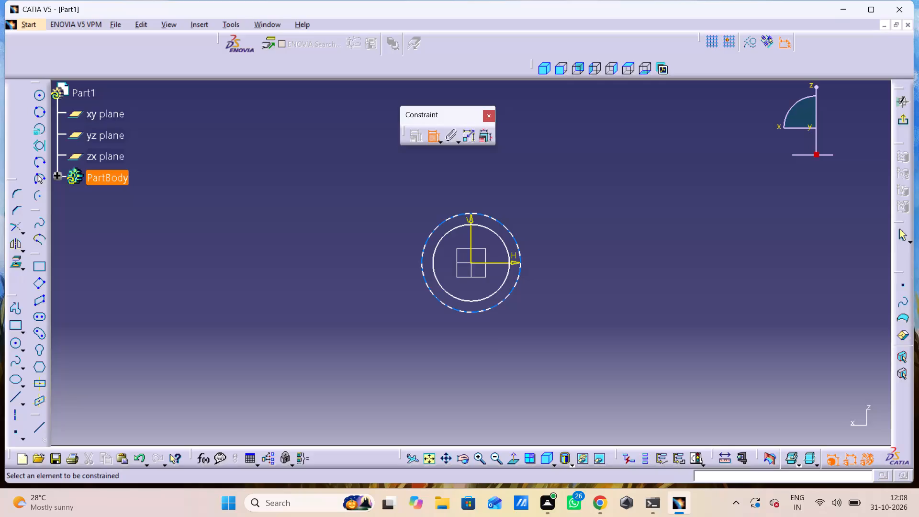
click(523, 270)
click(571, 234)
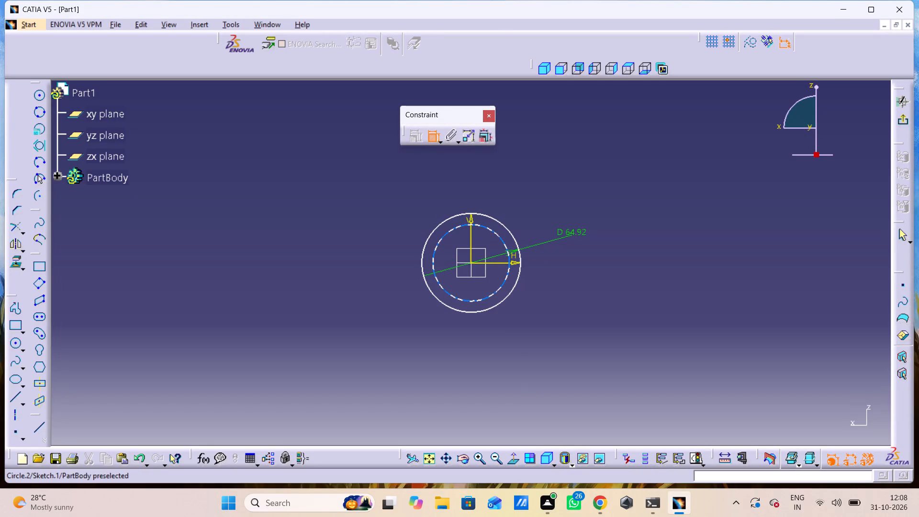
drag(495, 235, 504, 226)
click(537, 191)
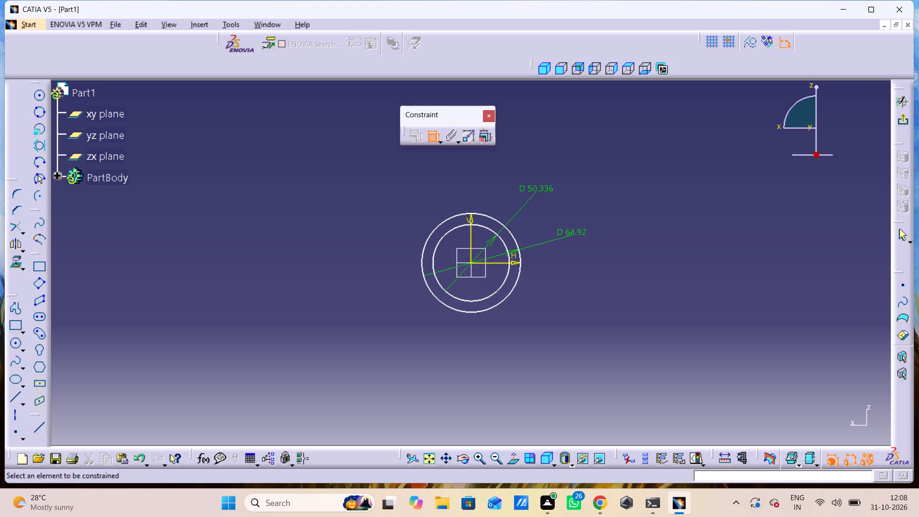
Set the outer circle's diameter to 50 mm and the inner circle's diameter to 75 mm.
double_click(578, 231)
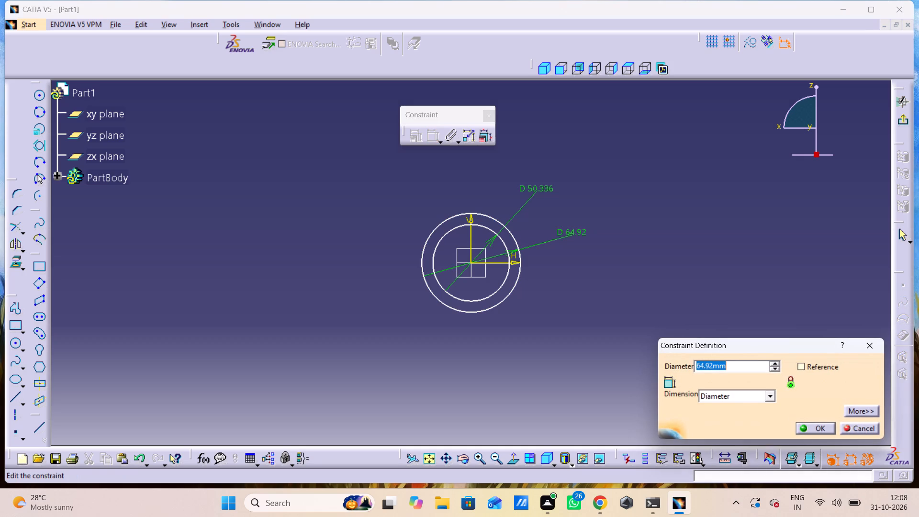
key(5)
key(0)
key(Return)
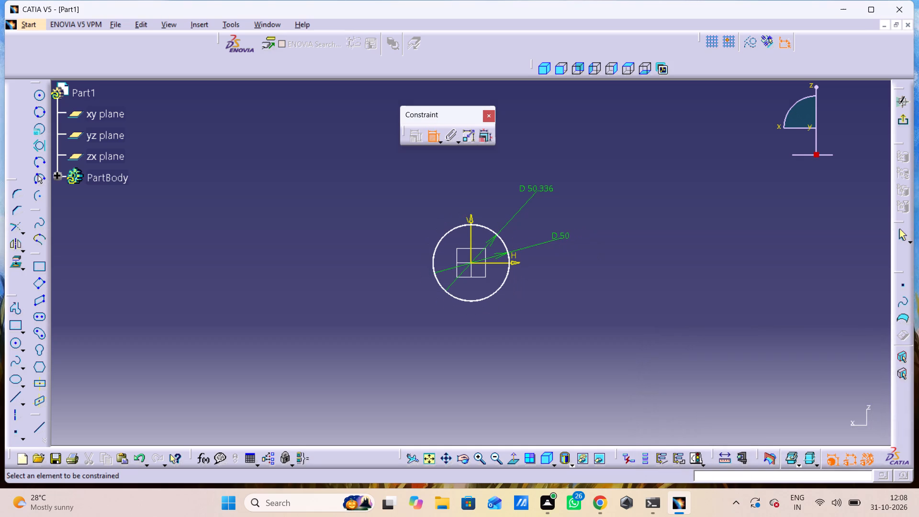
double_click(540, 187)
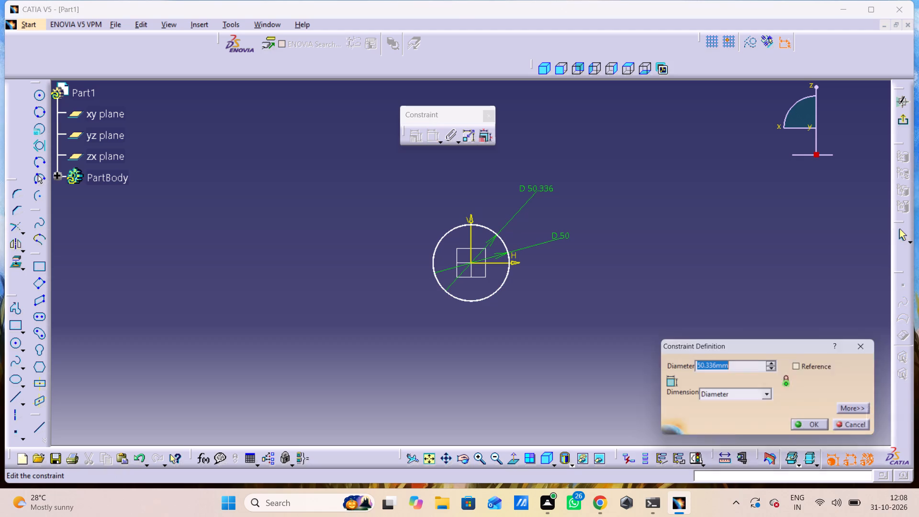
key(7)
key(5)
key(Return)
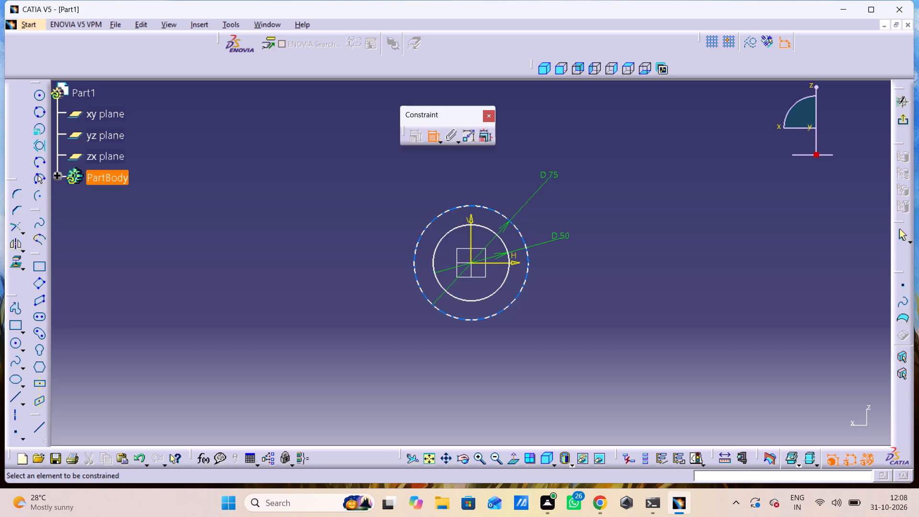
Constrain the two circles to each other with a concentricity constraint.
click(484, 207)
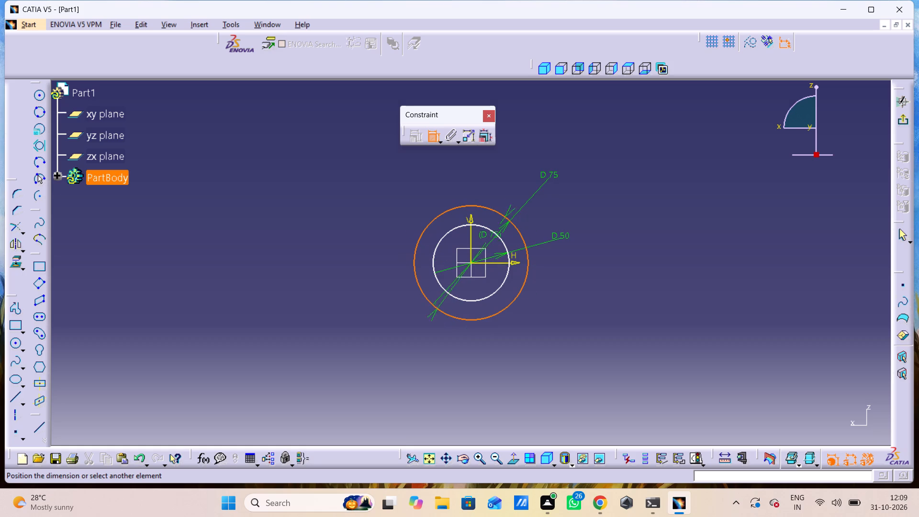
drag(490, 230, 491, 236)
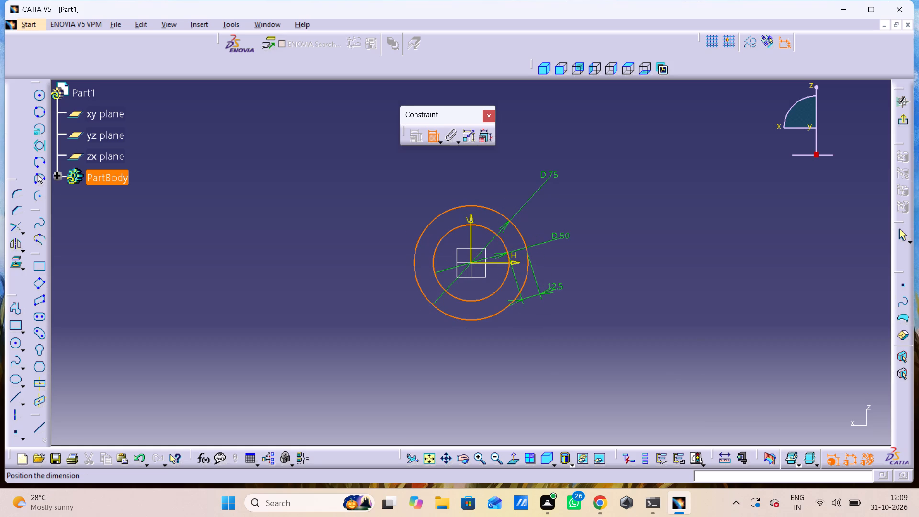
right_click(556, 290)
click(618, 379)
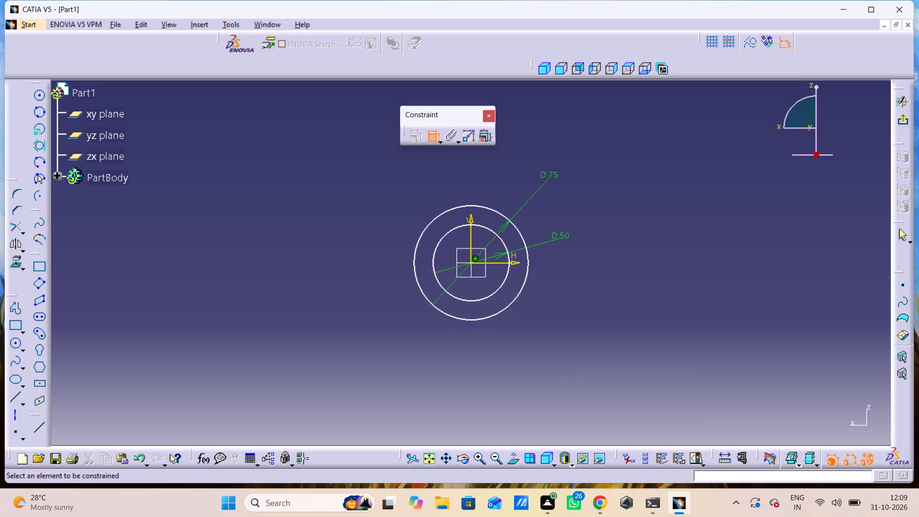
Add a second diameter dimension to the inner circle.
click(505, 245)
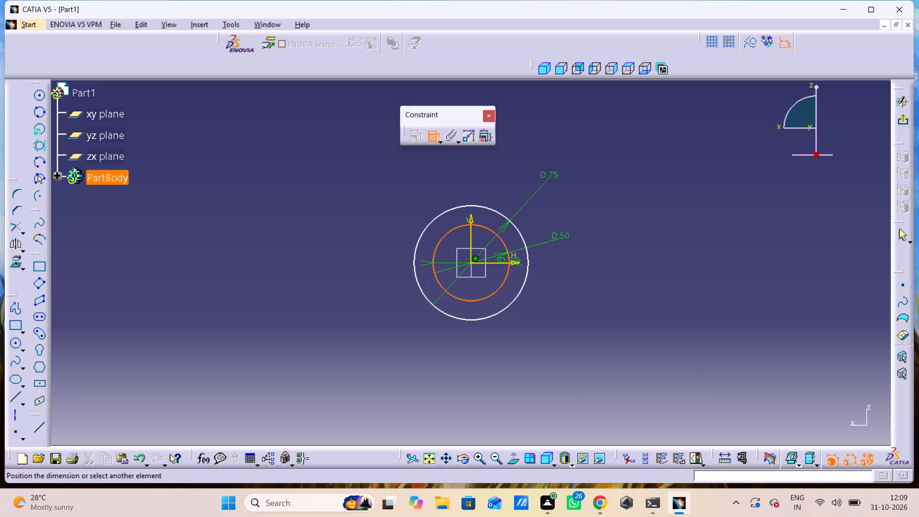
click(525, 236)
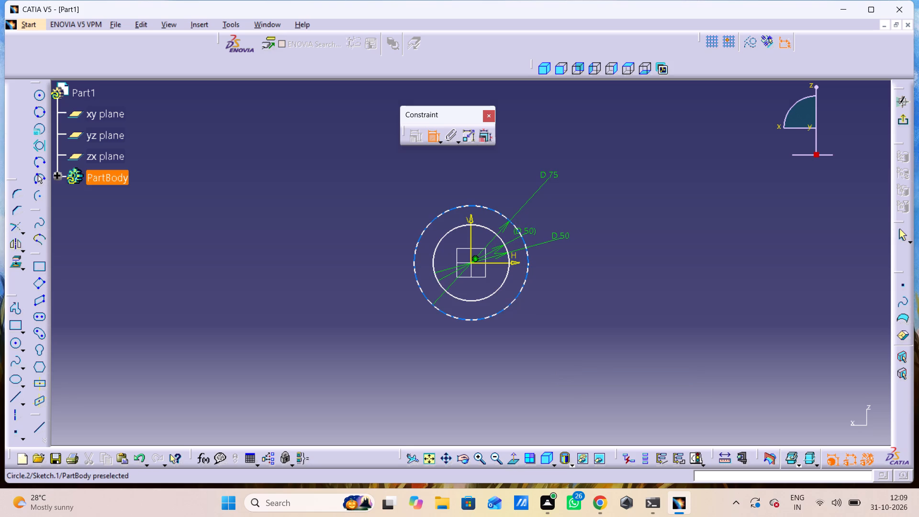
Undo the dimensions, the constraint and both circles back to an empty sketch.
key(ctrl+z)
key(ctrl+z)
key(ctrl+z)
key(ctrl+z)
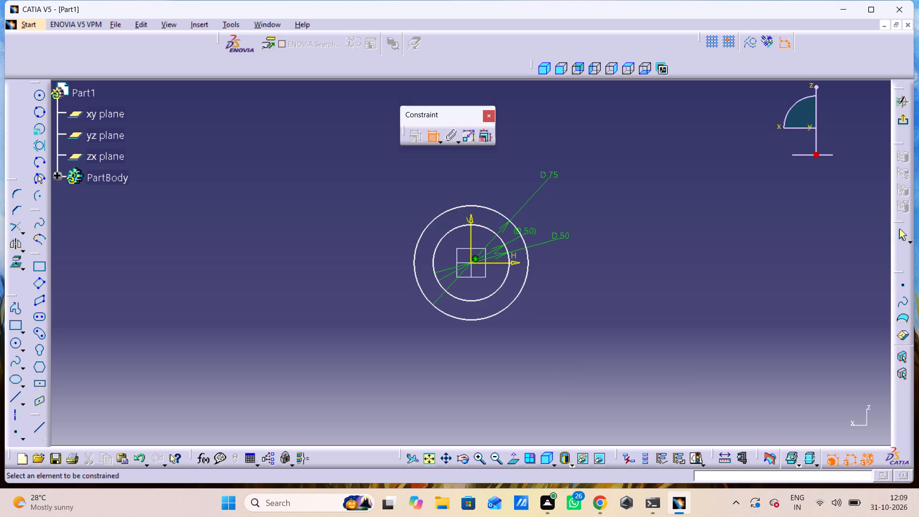
click(431, 132)
key(ctrl+z)
key(ctrl+z)
key(ctrl+z)
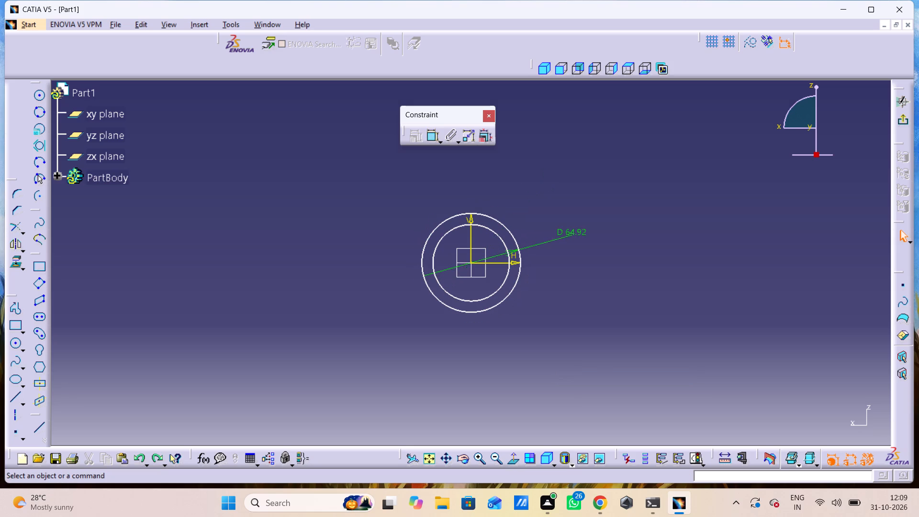
key(ctrl+z)
key(ctrl+z)
key(ctrl+z)
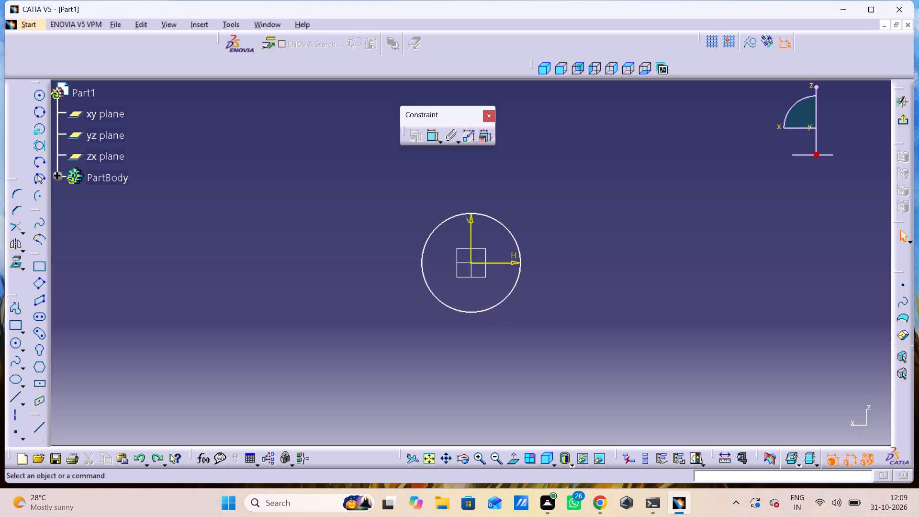
Draw two concentric circles centred on the sketch origin, about 53 mm and 34 mm in diameter.
double_click(15, 345)
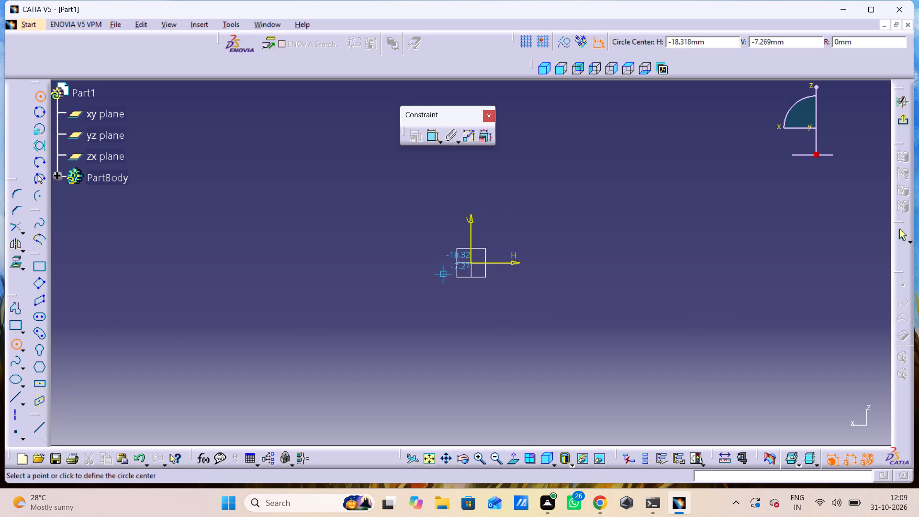
click(471, 261)
click(502, 289)
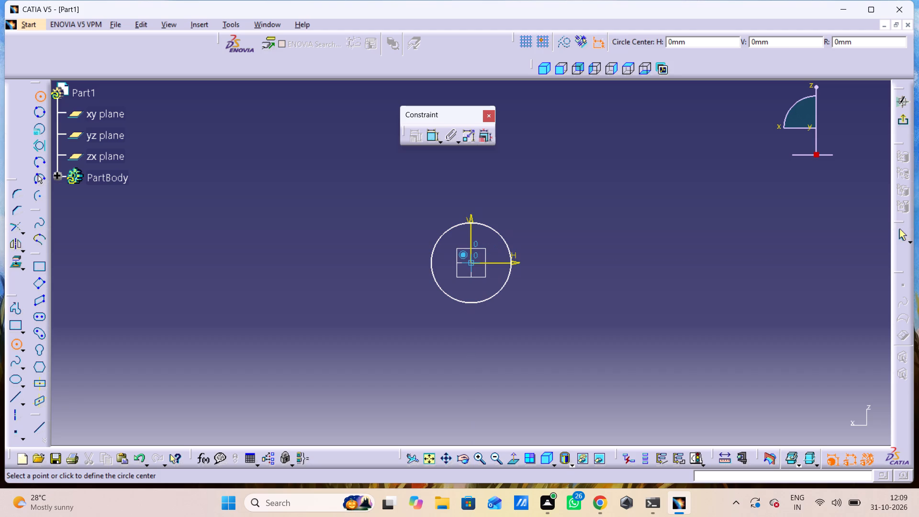
click(470, 265)
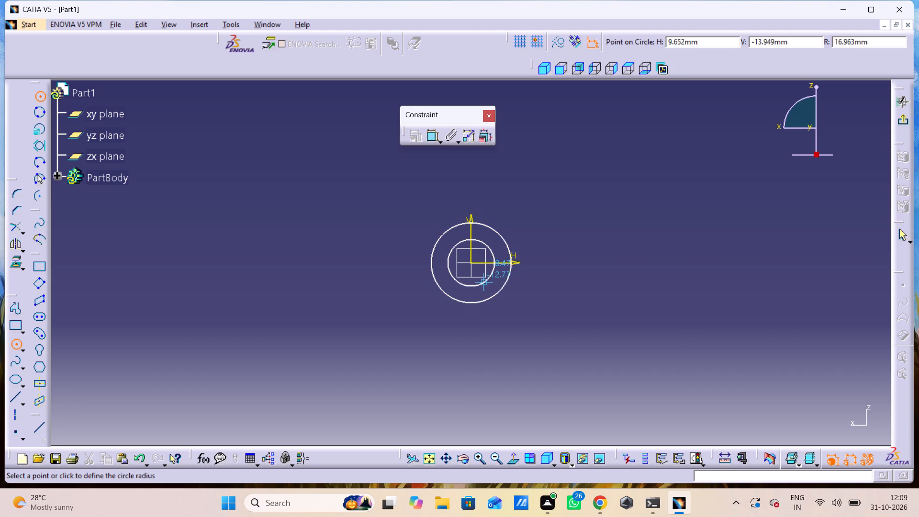
click(485, 284)
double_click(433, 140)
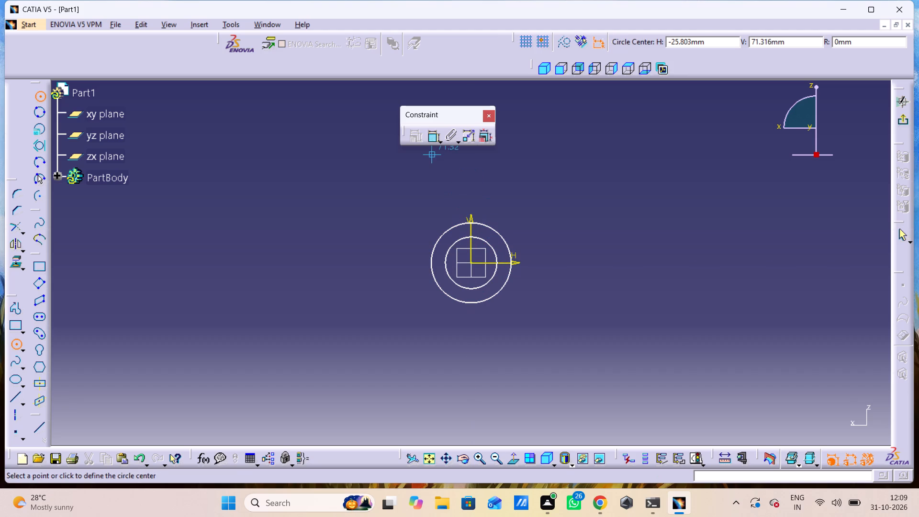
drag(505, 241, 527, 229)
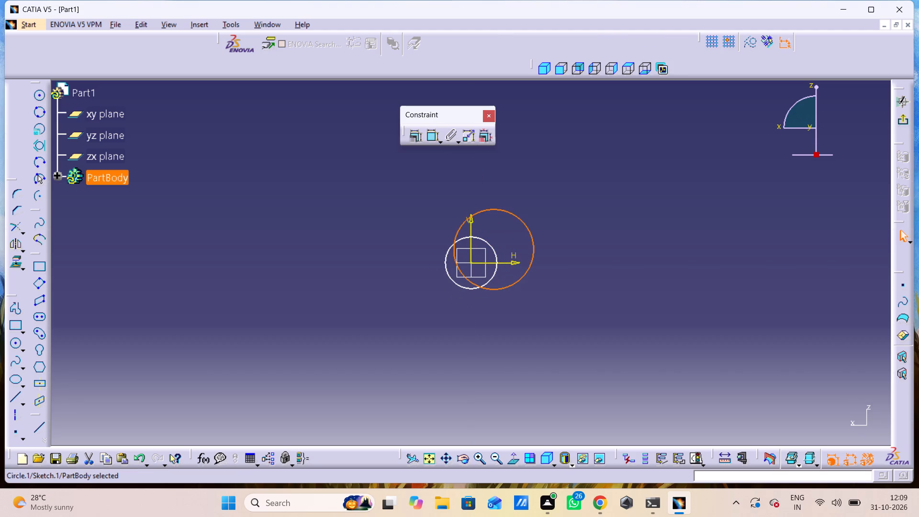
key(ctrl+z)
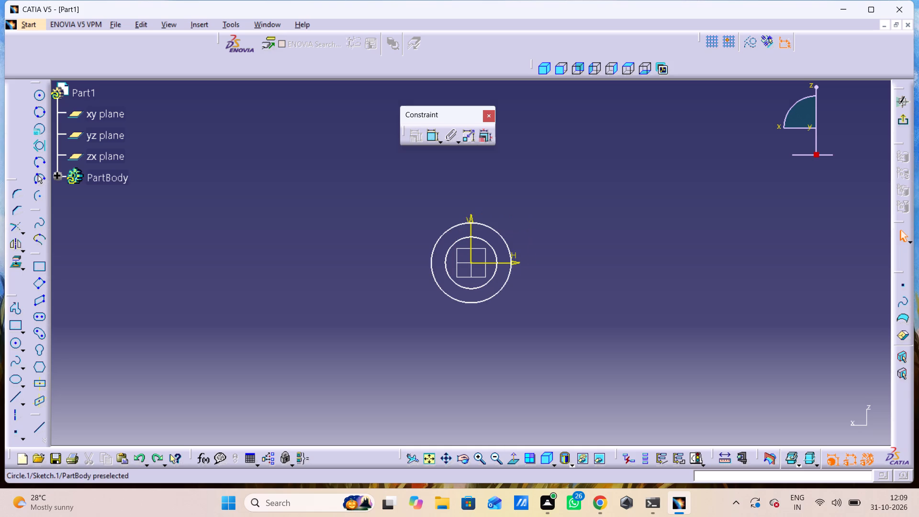
Dimension the outer circle's diameter, placing the dimension outside the profile.
double_click(432, 135)
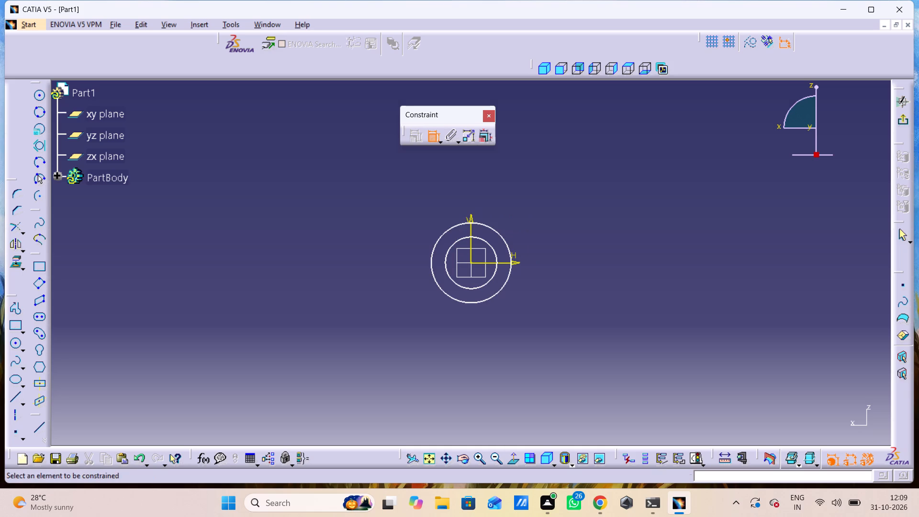
drag(506, 245, 511, 241)
click(568, 203)
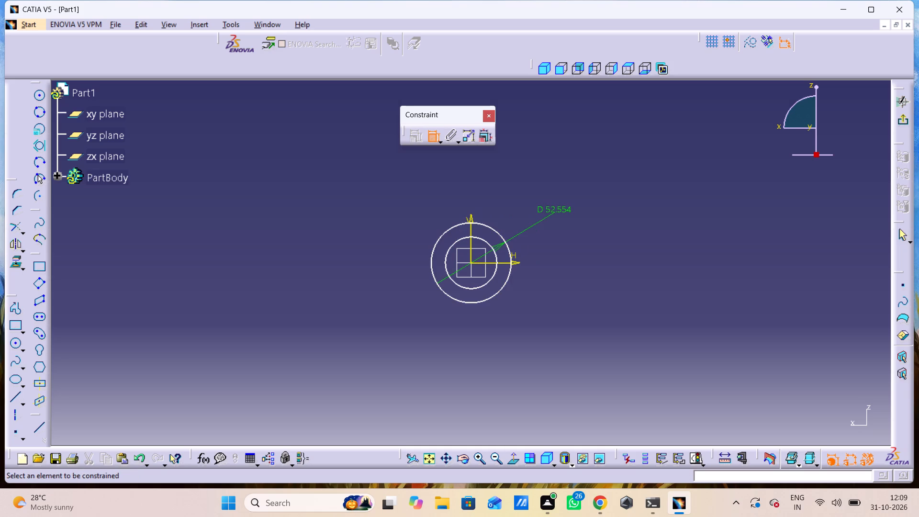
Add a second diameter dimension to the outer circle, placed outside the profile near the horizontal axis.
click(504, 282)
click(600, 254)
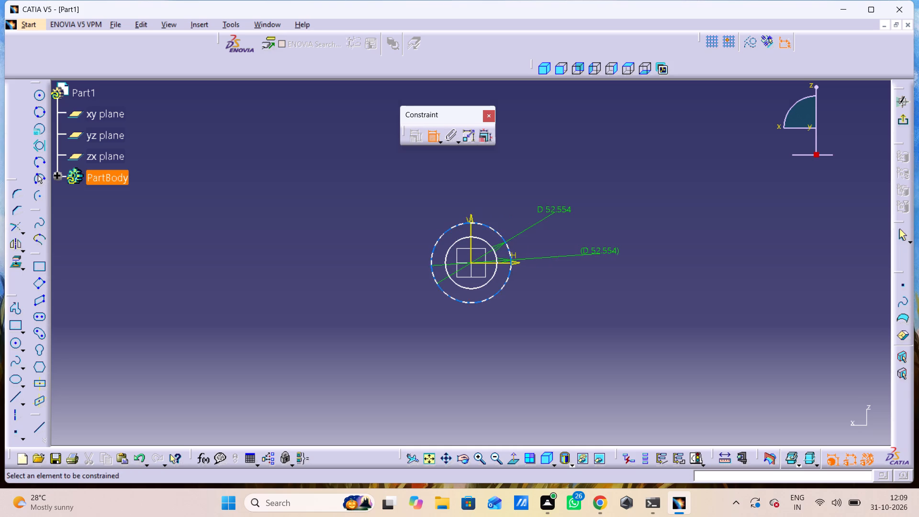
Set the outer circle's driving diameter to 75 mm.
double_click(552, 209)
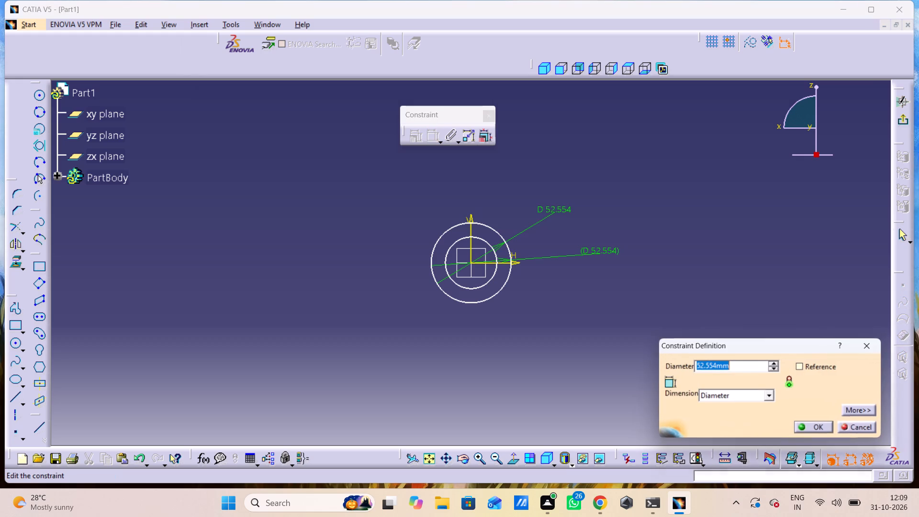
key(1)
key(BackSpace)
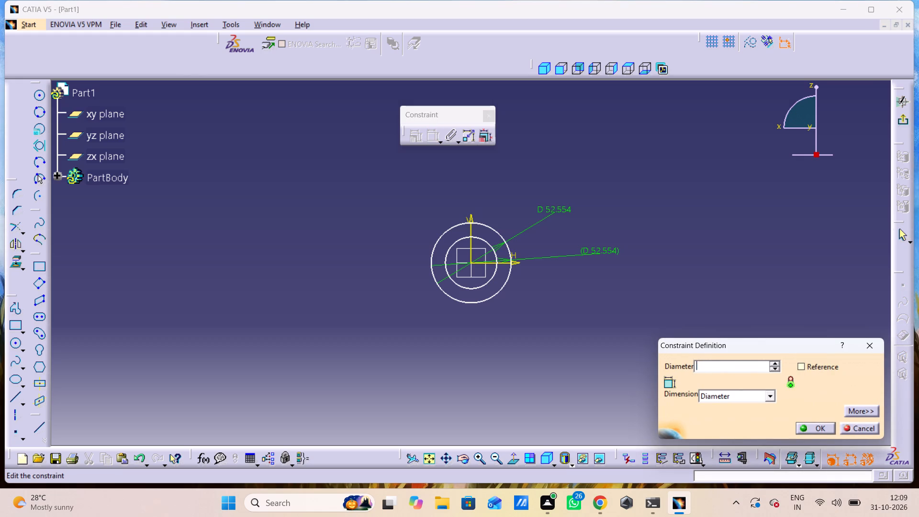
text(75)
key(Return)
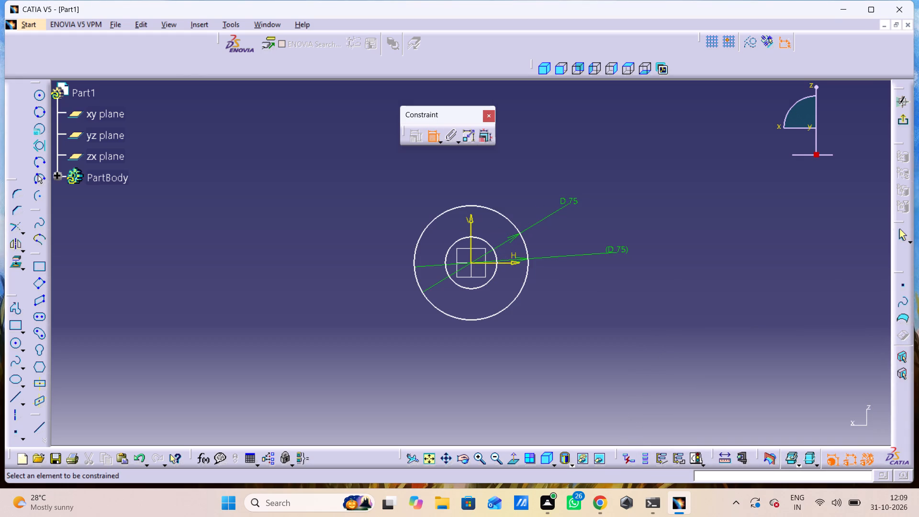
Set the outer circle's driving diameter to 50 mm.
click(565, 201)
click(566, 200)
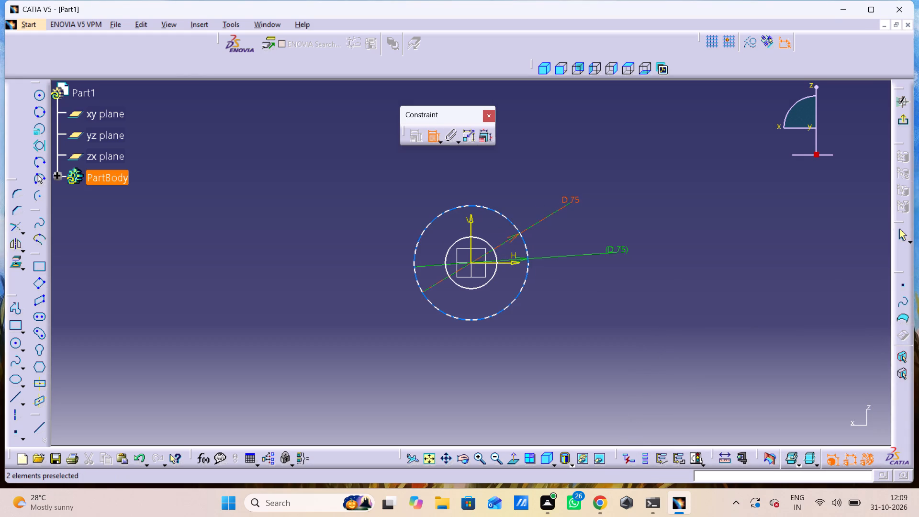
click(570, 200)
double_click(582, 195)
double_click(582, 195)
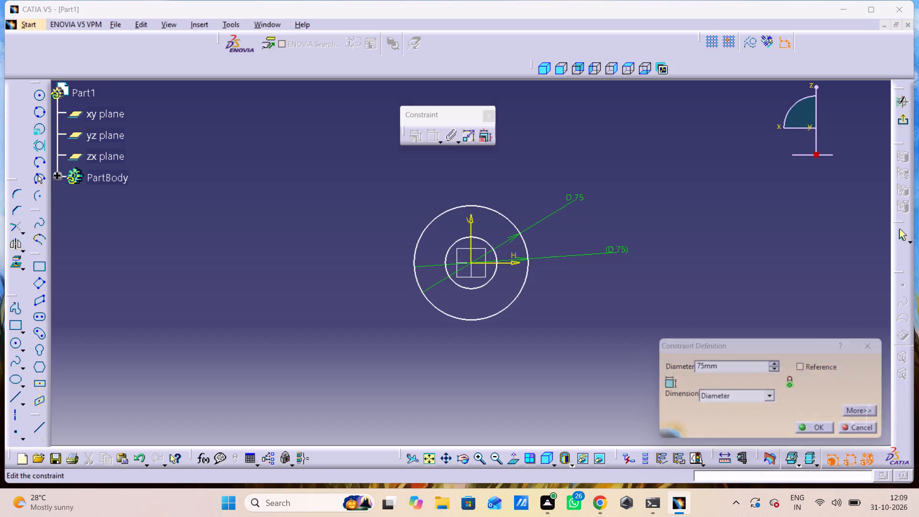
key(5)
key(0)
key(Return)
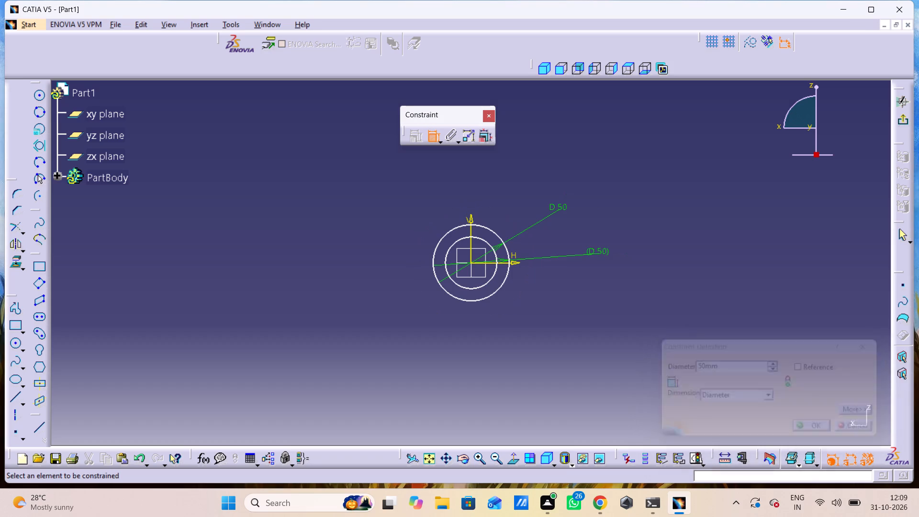
Set the outer circle's driving diameter to 150 mm.
double_click(565, 202)
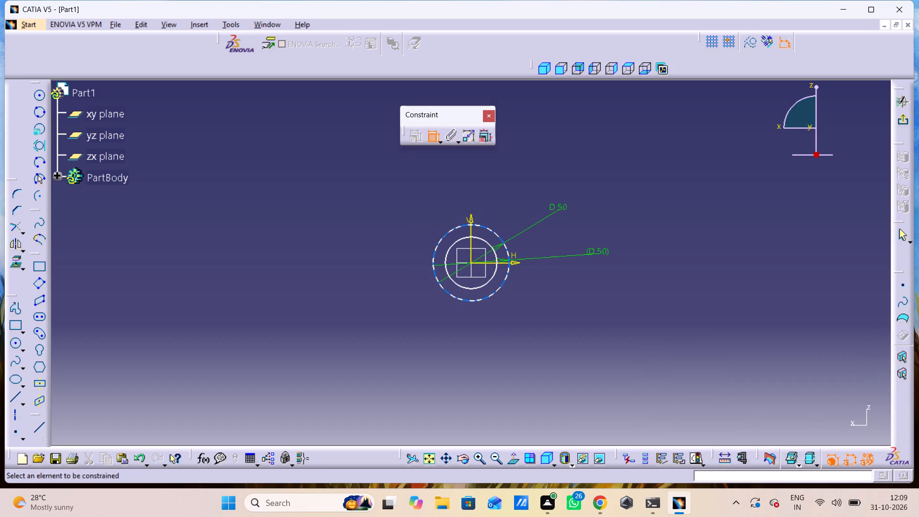
double_click(557, 207)
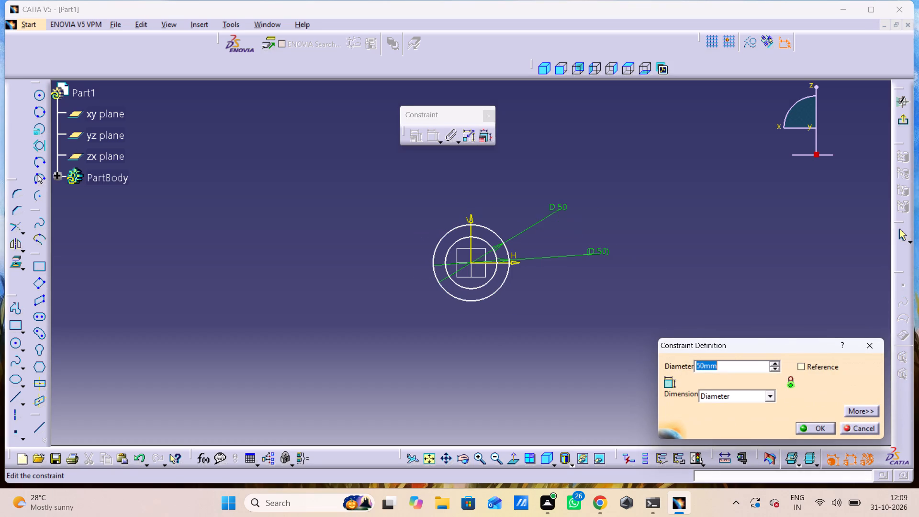
key(1)
text(50)
key(Return)
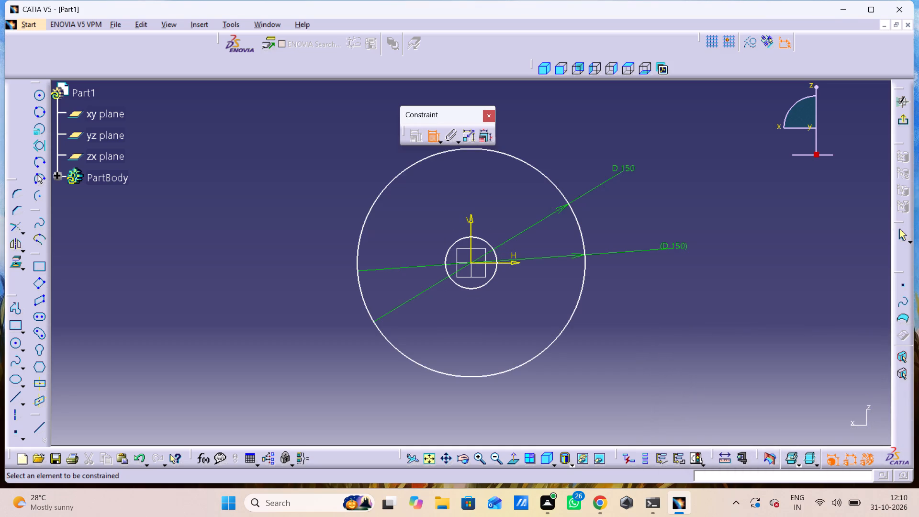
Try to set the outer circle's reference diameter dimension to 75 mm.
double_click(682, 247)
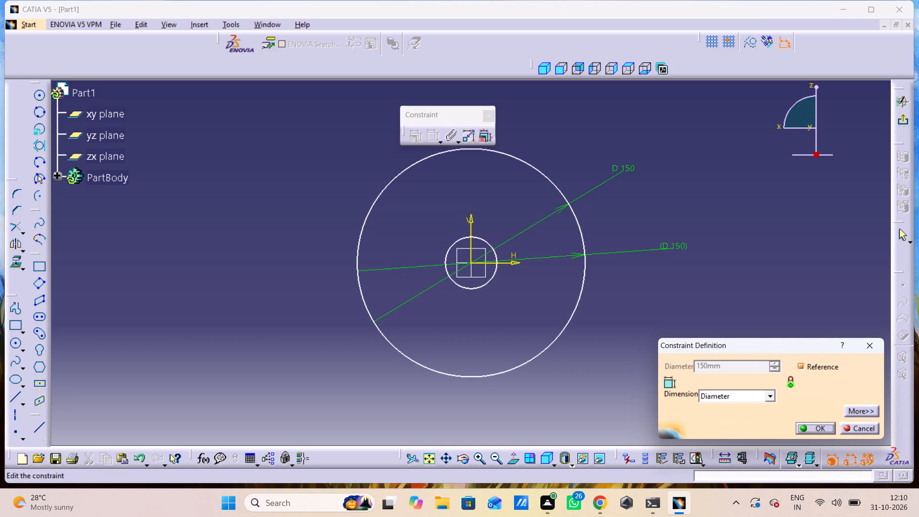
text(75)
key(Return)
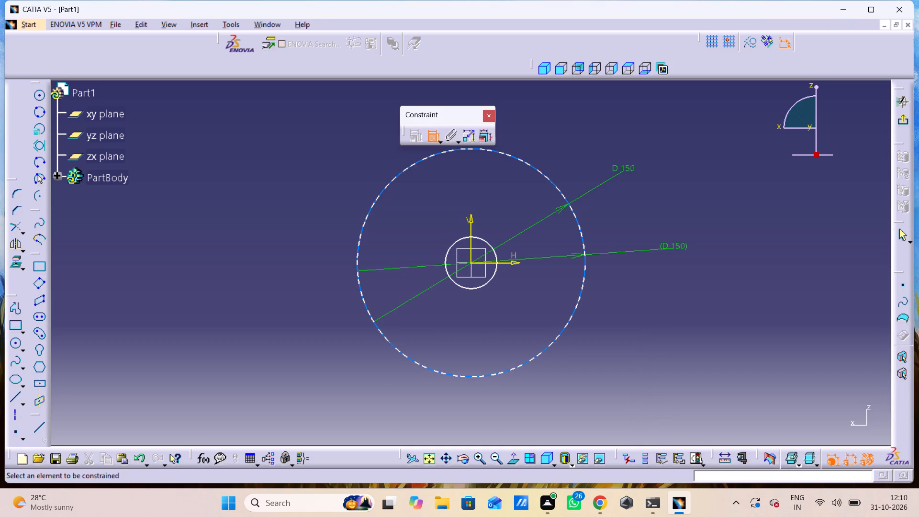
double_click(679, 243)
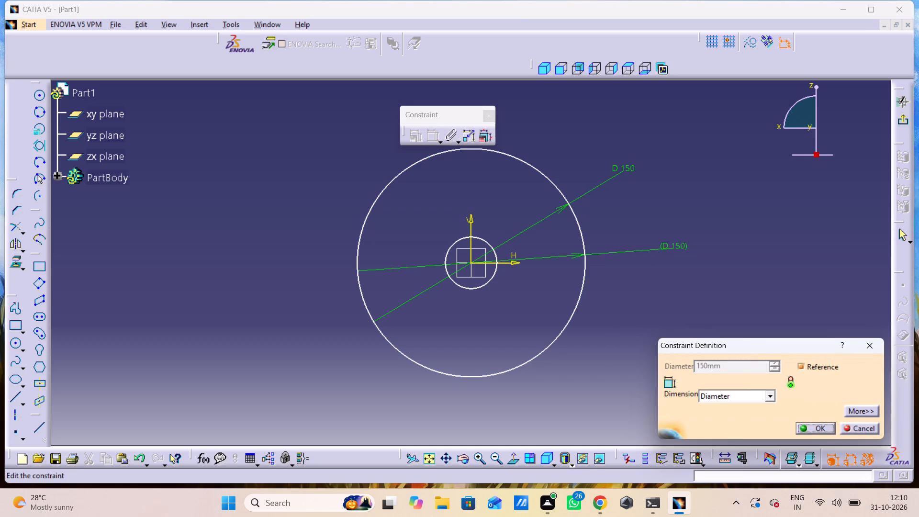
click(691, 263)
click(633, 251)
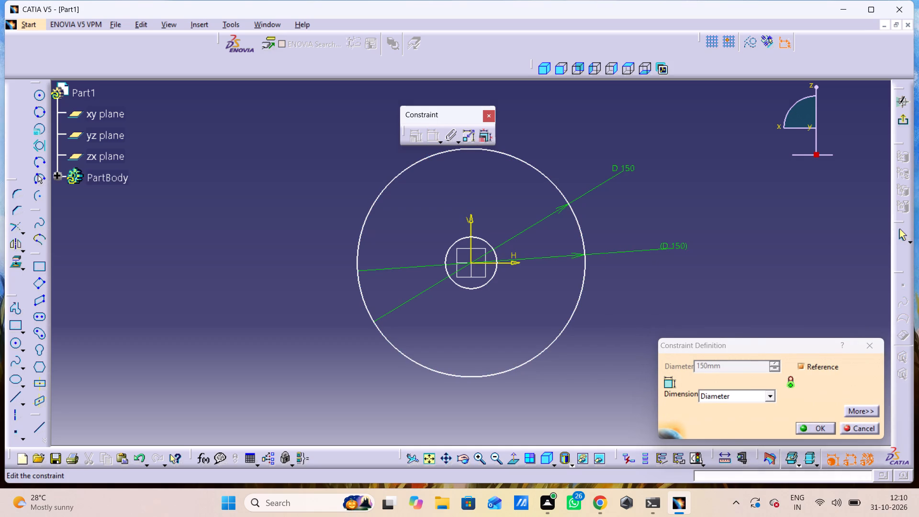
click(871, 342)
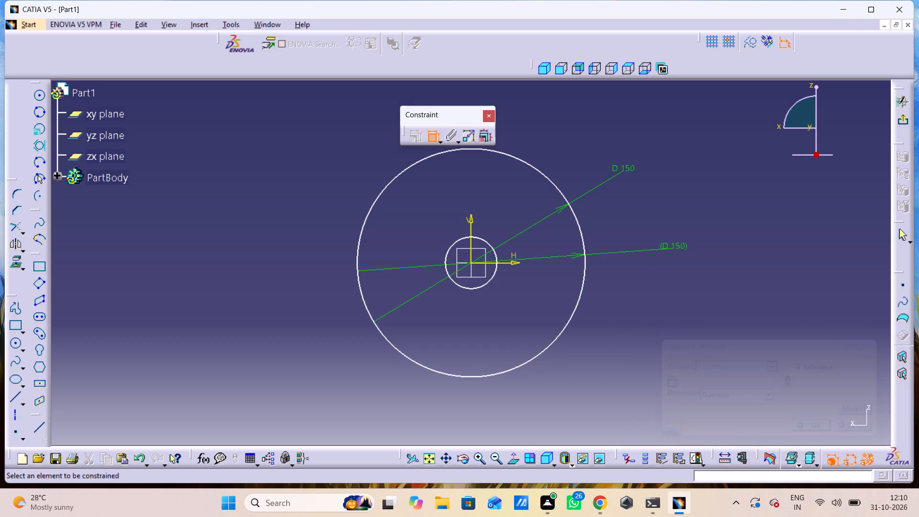
Delete the redundant reference diameter dimension from the outer circle.
right_click(630, 248)
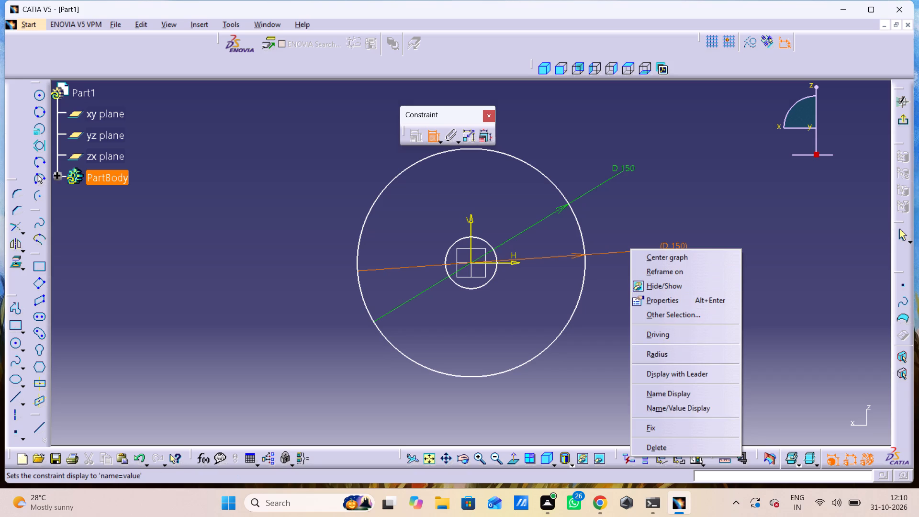
click(684, 446)
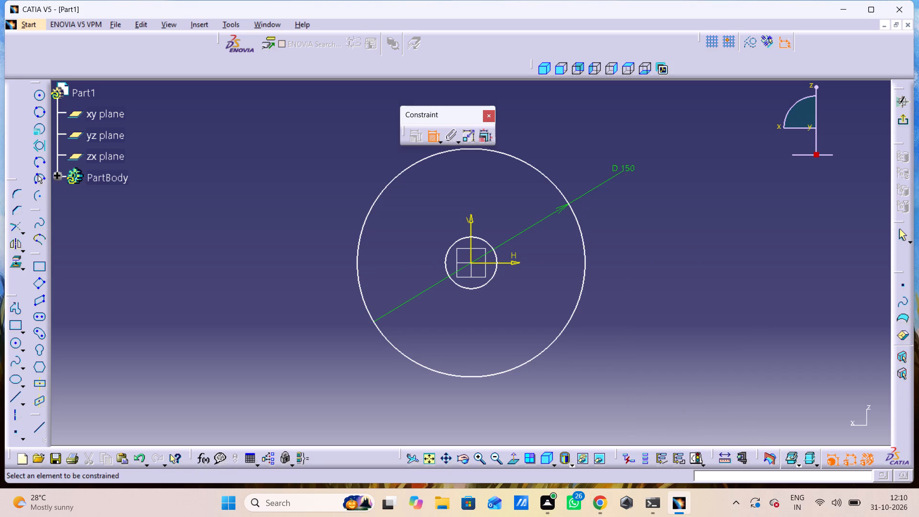
Dimension the inner circle's diameter outside the profile and set it to 75 mm.
click(491, 246)
click(627, 252)
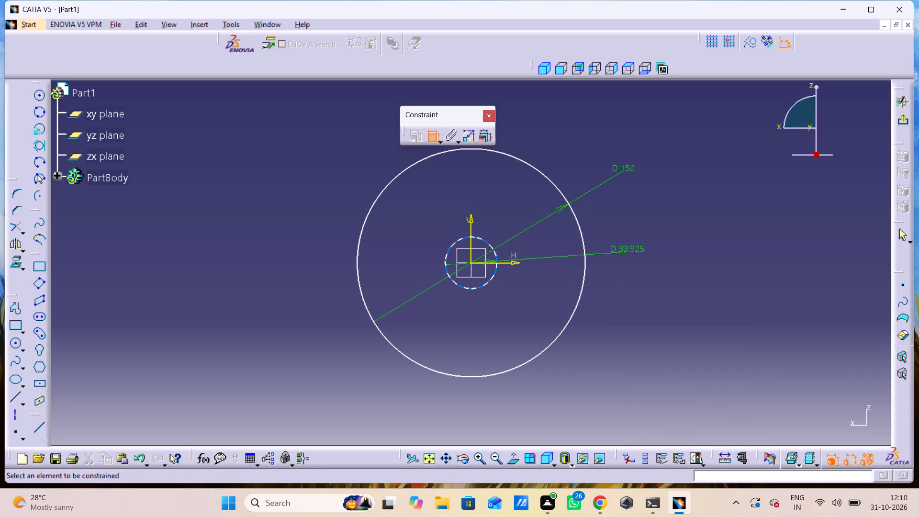
click(627, 247)
double_click(627, 247)
text(75)
key(Return)
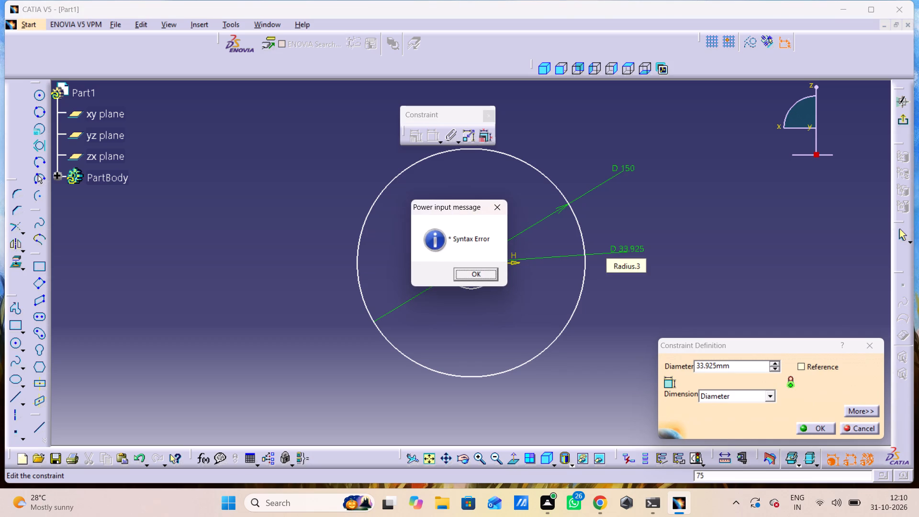
click(478, 269)
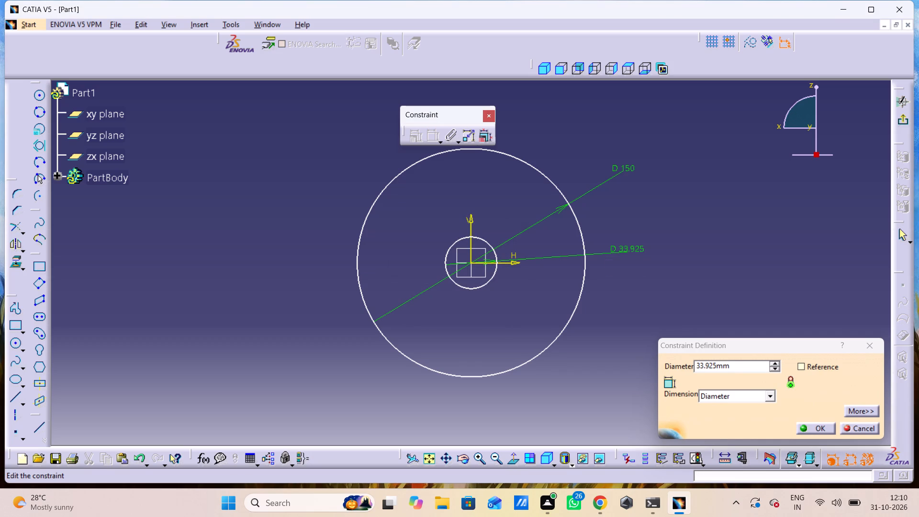
drag(749, 364, 631, 405)
text(75)
key(Return)
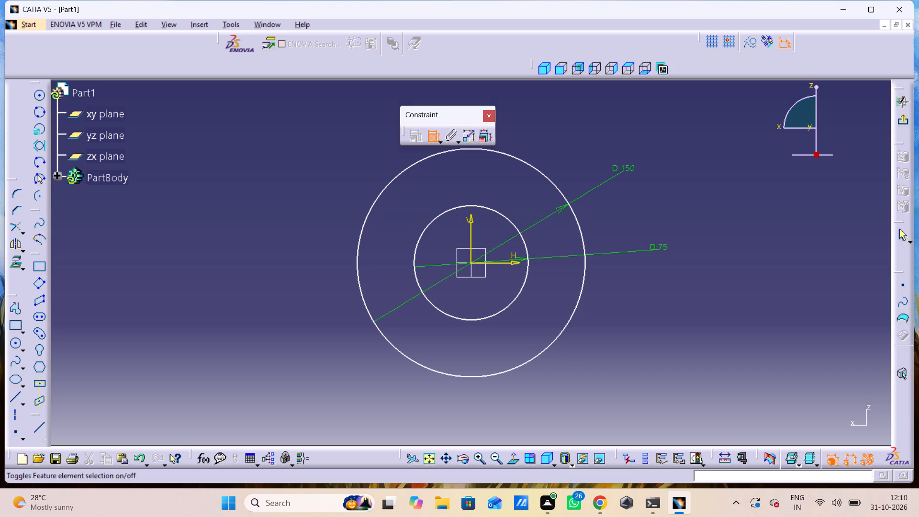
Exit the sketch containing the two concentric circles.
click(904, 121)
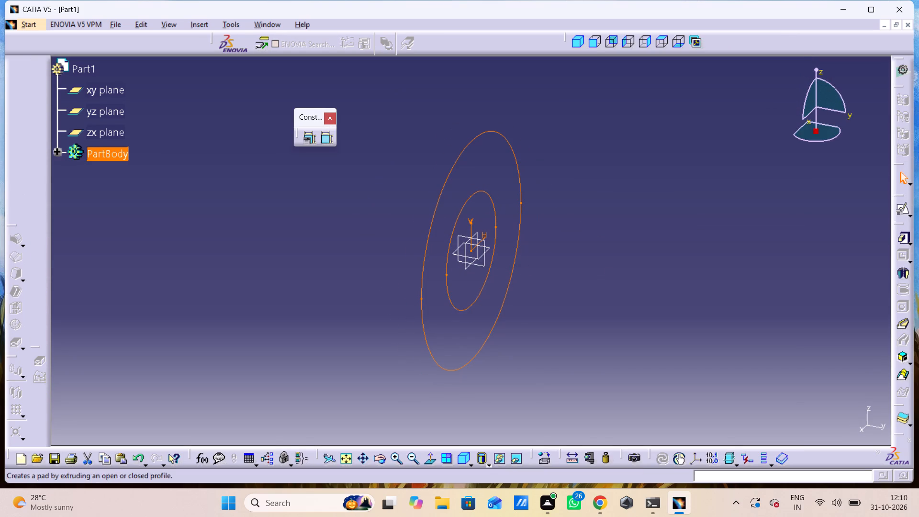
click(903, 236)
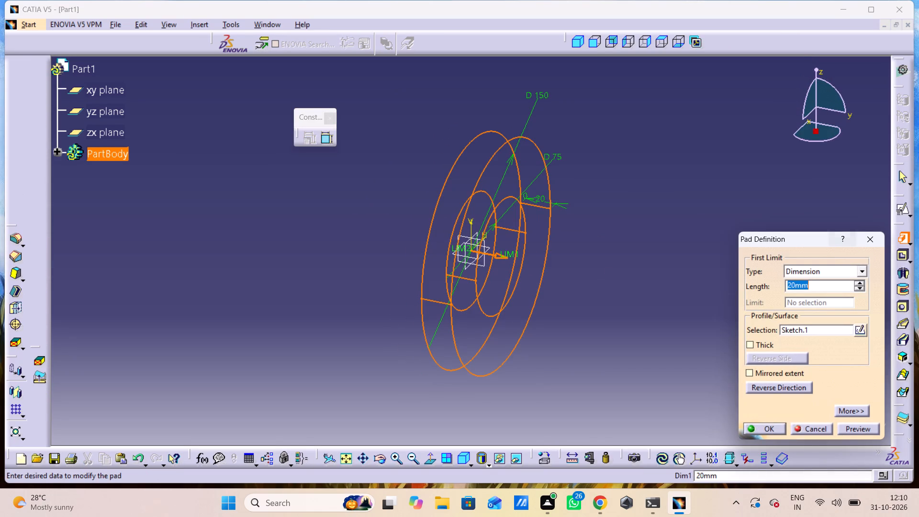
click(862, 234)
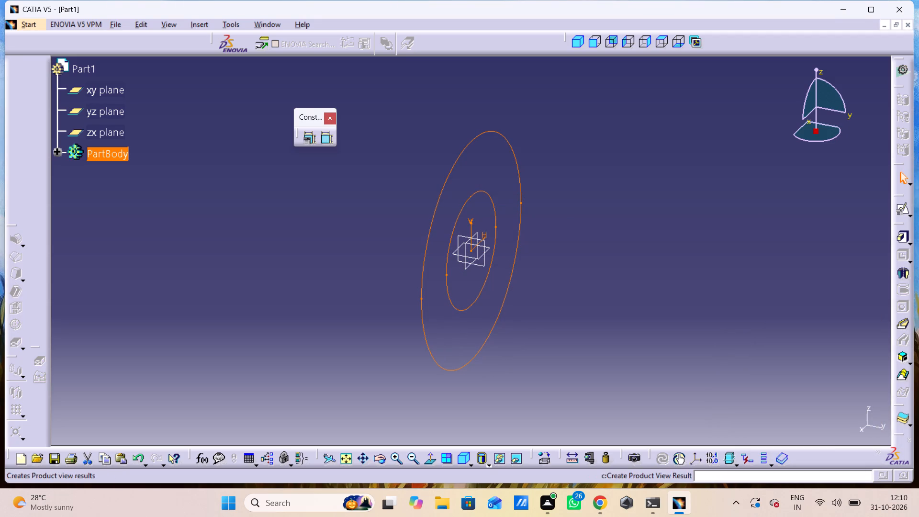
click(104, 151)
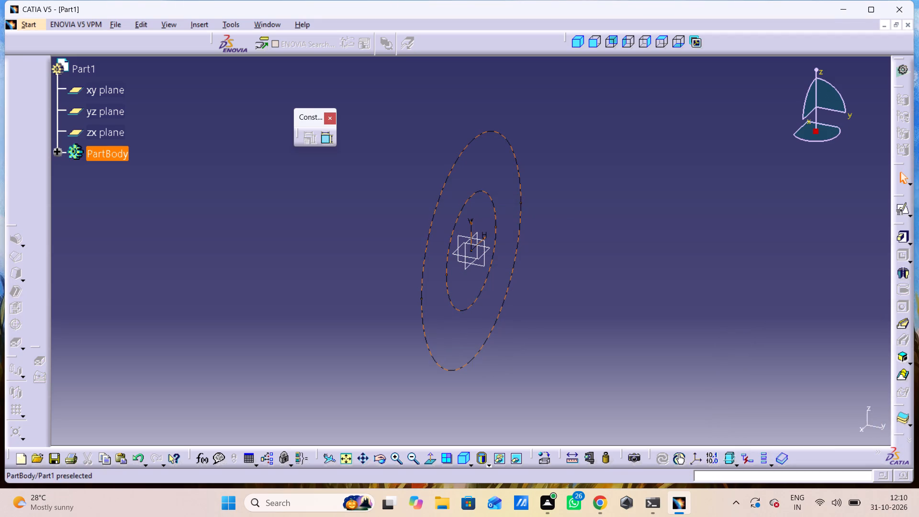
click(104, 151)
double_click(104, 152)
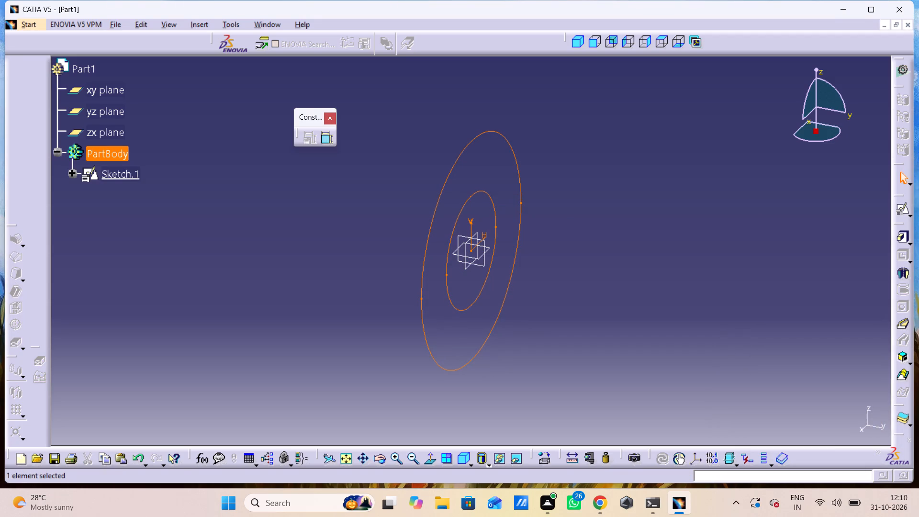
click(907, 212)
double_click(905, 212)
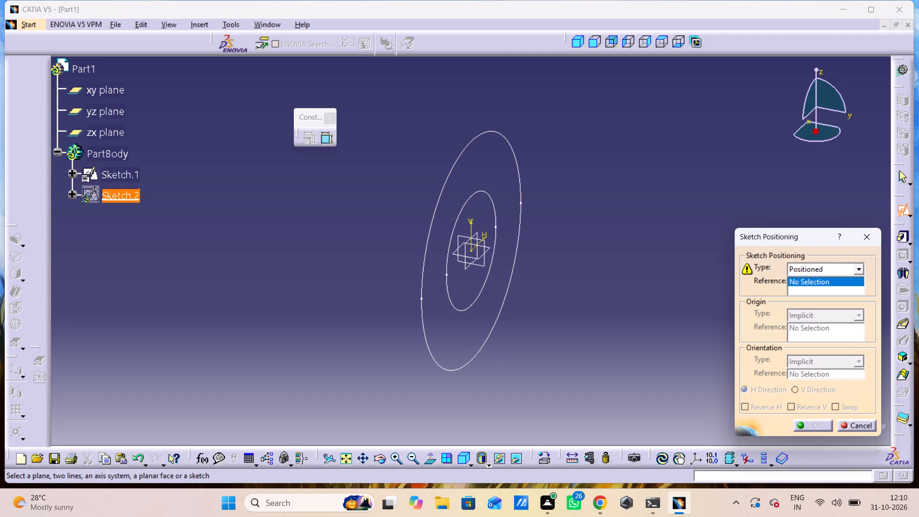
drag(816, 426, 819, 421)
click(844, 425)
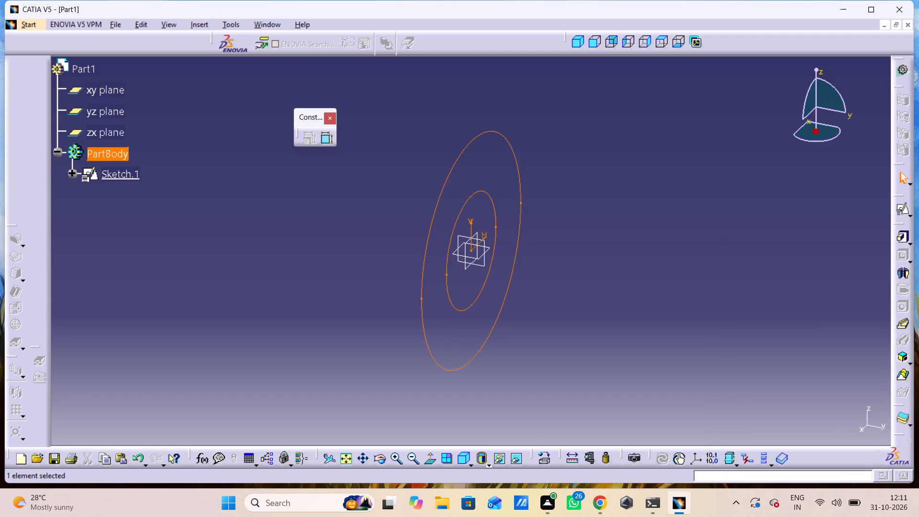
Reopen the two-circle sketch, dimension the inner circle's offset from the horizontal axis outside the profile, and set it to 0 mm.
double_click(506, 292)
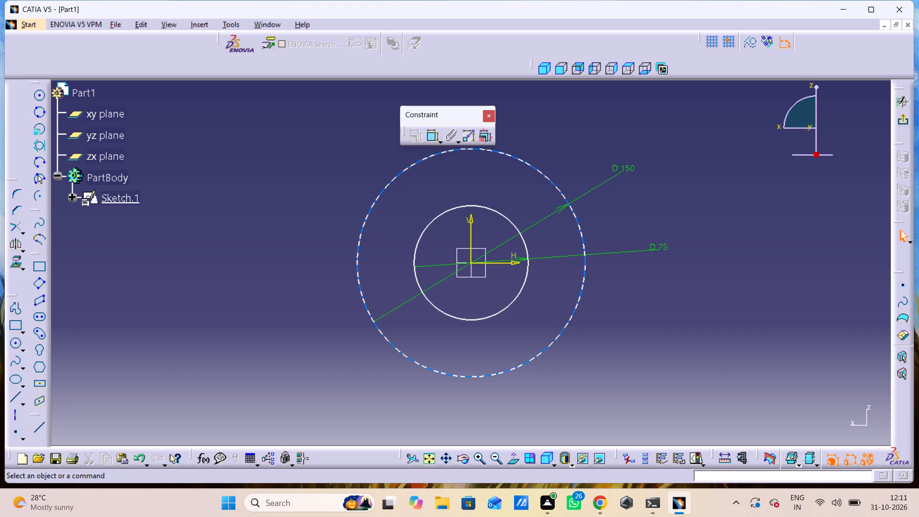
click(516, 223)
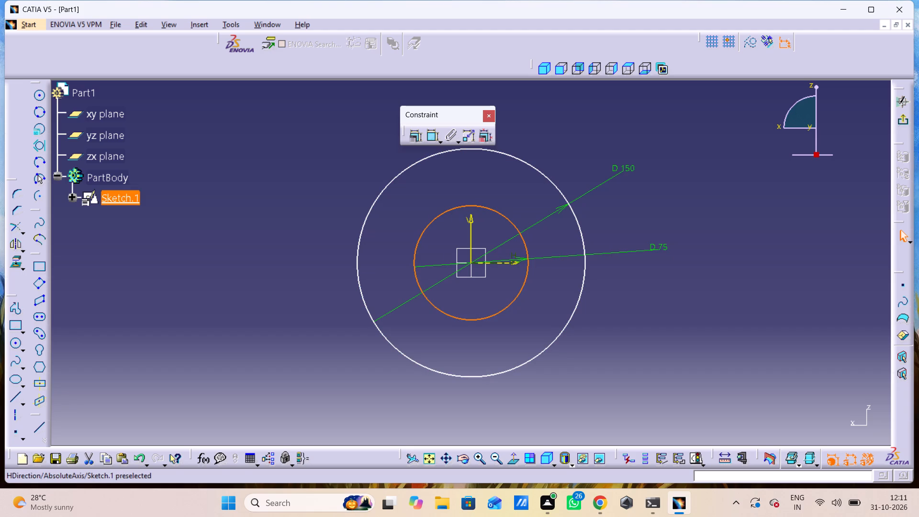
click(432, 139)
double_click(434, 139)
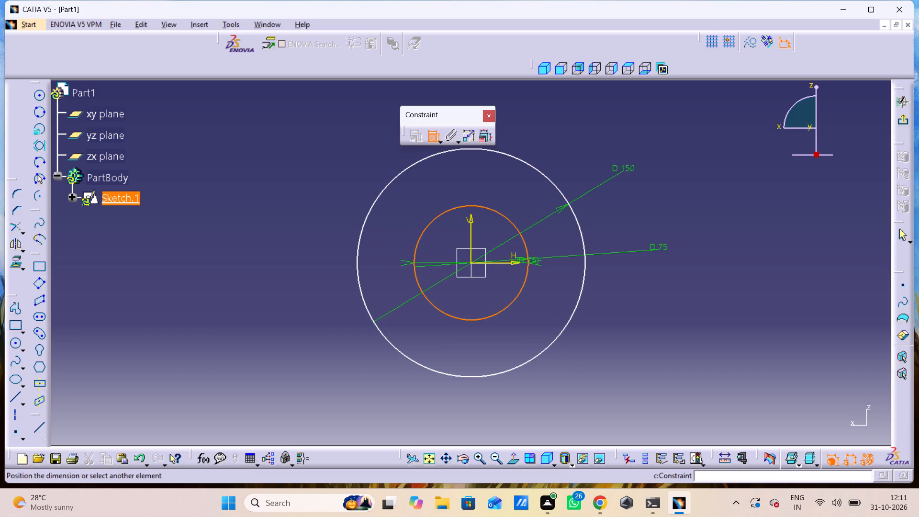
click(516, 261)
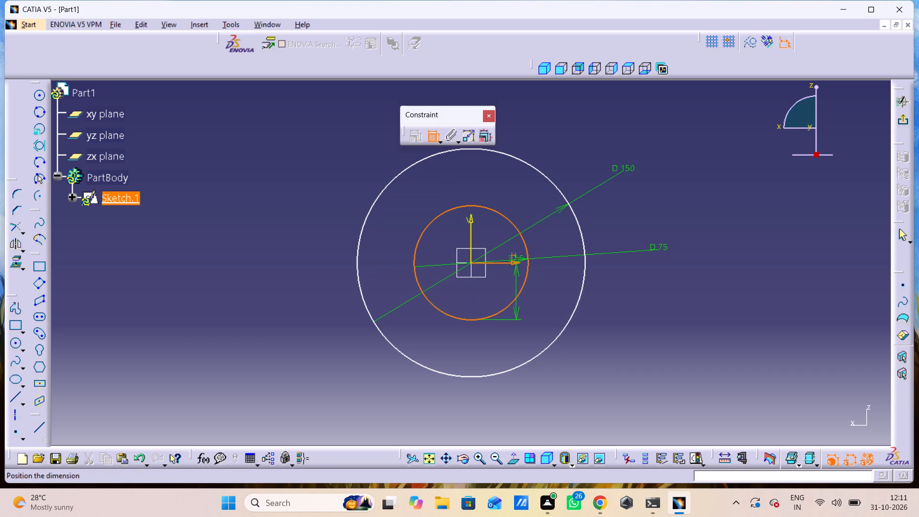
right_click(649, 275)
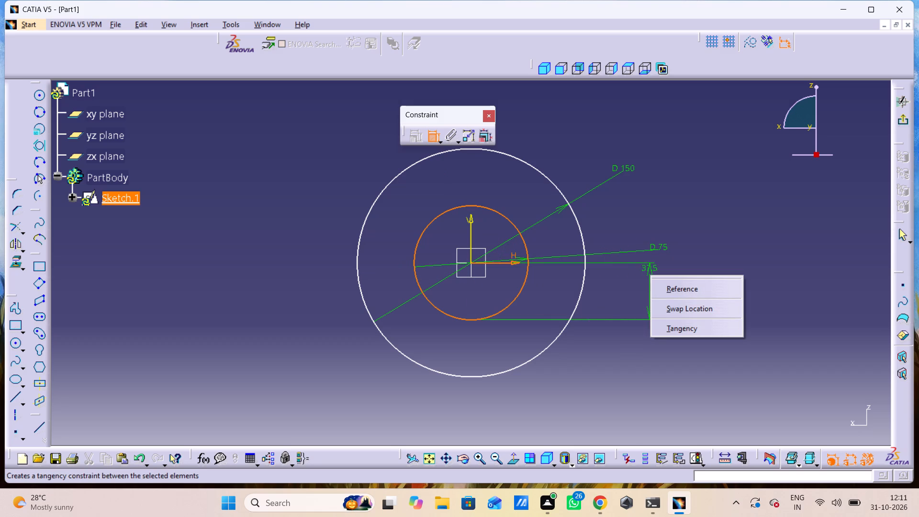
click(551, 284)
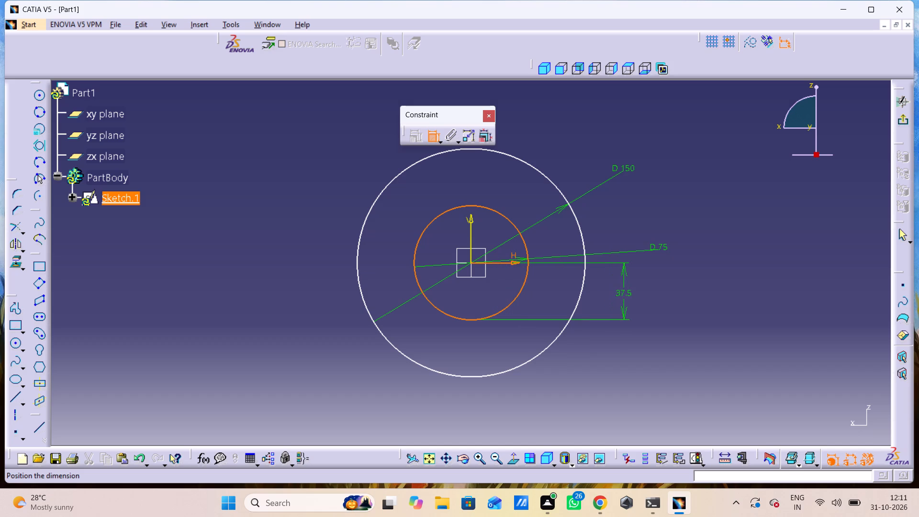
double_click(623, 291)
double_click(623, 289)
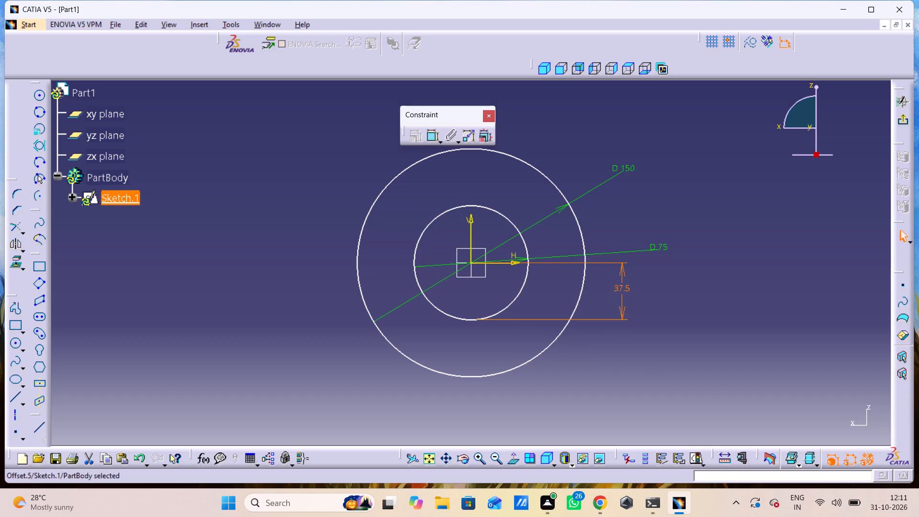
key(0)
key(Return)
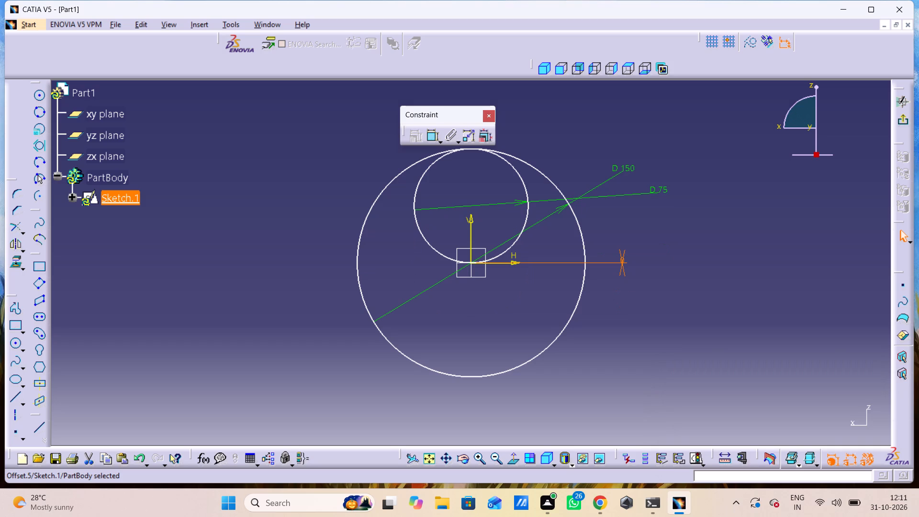
Undo the offset dimension and all earlier sketch work, back to the empty part body.
key(ctrl+z)
key(ctrl+z)
key(ctrl+z)
key(ctrl+z)
key(ctrl+z)
key(ctrl+z)
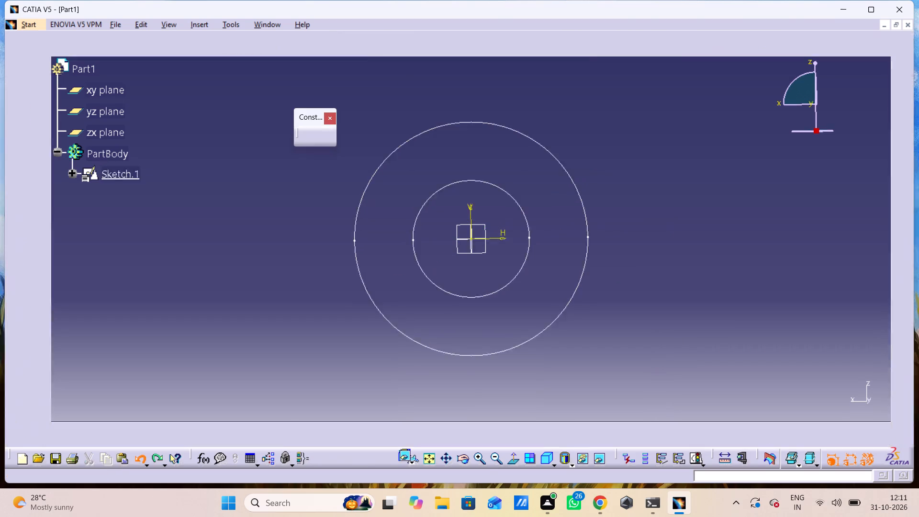
key(ctrl+z)
key(ctrl+z)
key(ctrl+z)
key(ctrl+z)
key(ctrl+z)
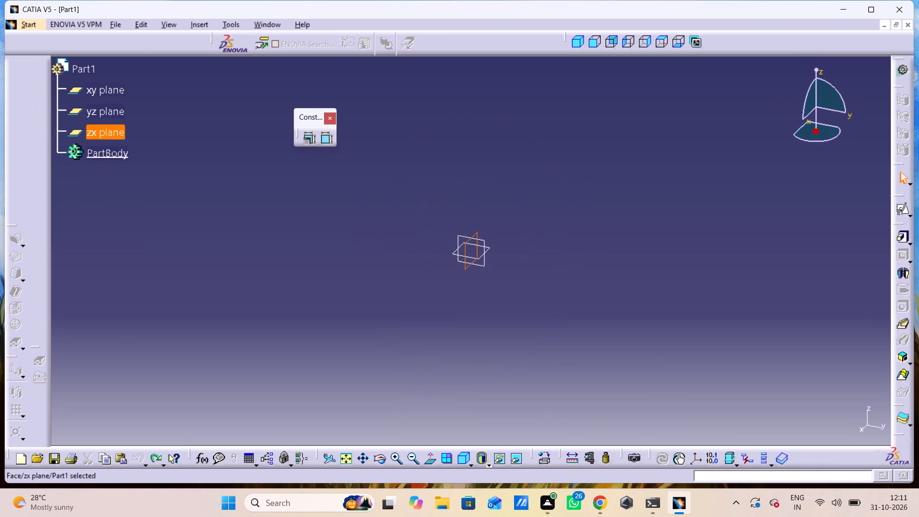
key(ctrl+z)
key(ctrl+z)
key(ctrl+z)
key(ctrl+z)
key(ctrl+z)
key(ctrl+z)
key(ctrl+z)
click(506, 223)
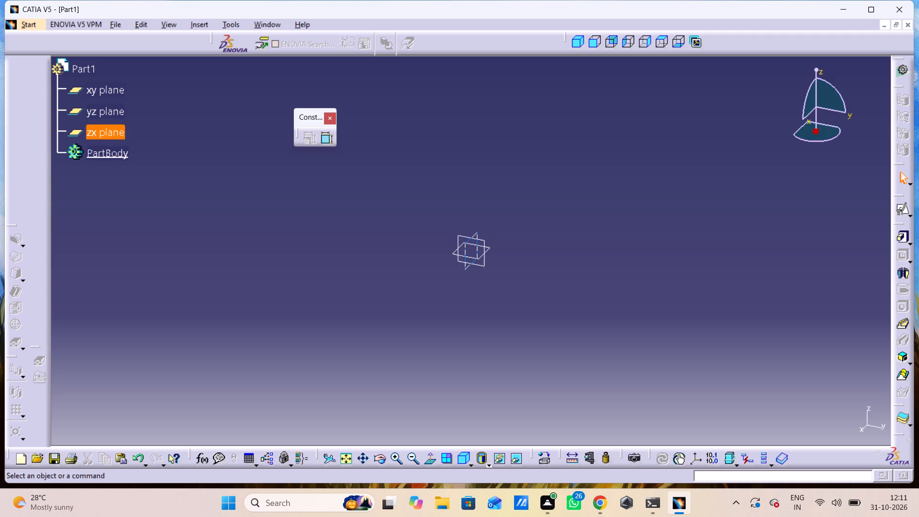
key(ctrl+z)
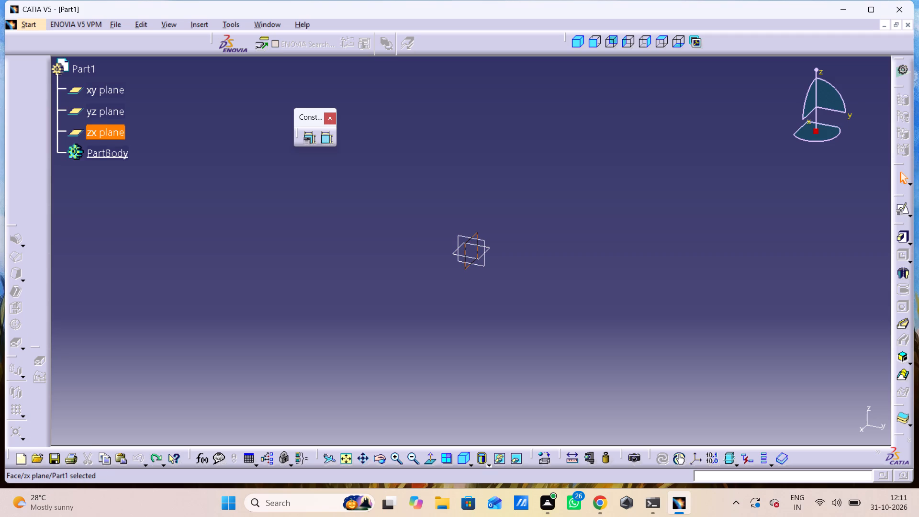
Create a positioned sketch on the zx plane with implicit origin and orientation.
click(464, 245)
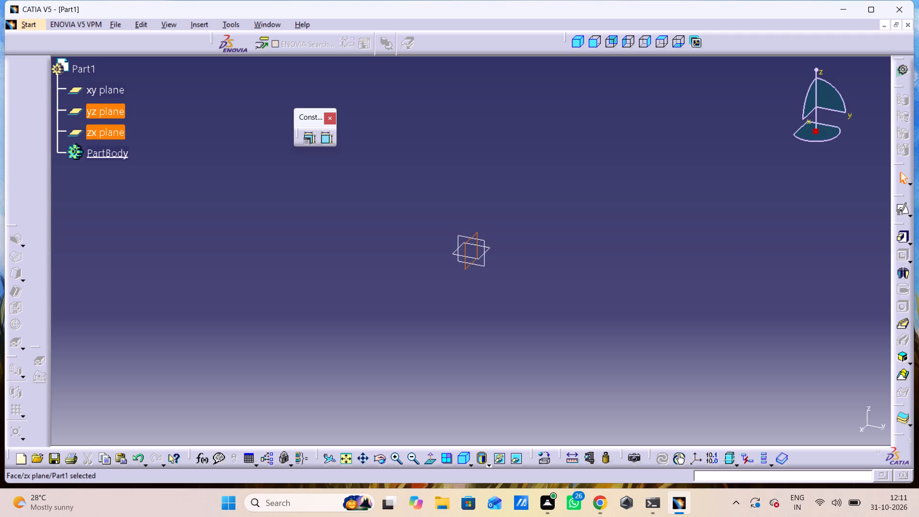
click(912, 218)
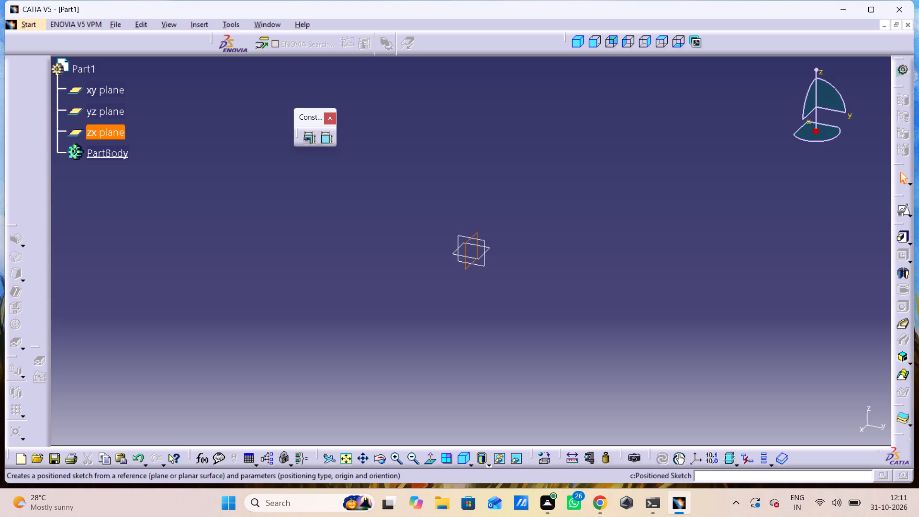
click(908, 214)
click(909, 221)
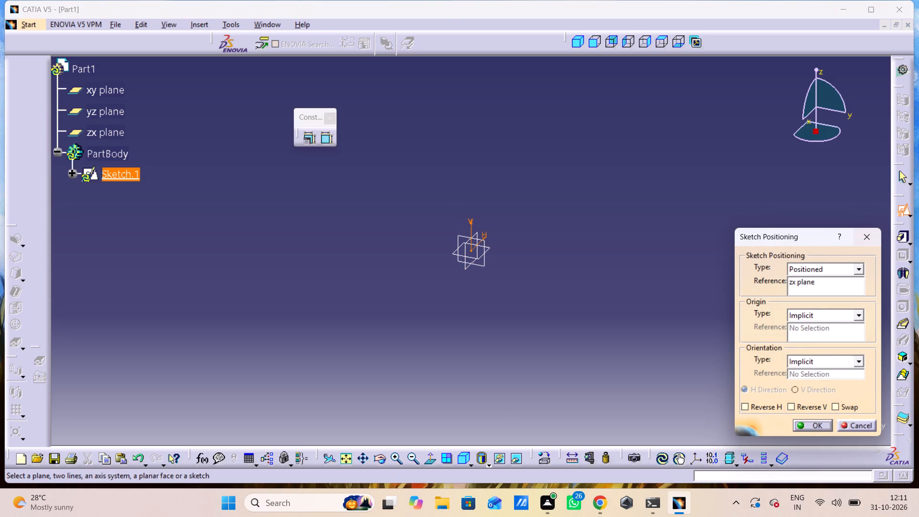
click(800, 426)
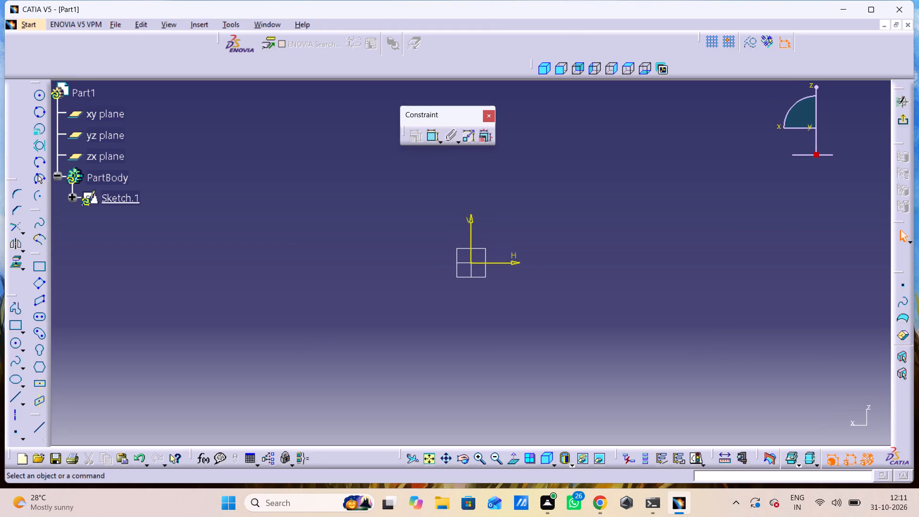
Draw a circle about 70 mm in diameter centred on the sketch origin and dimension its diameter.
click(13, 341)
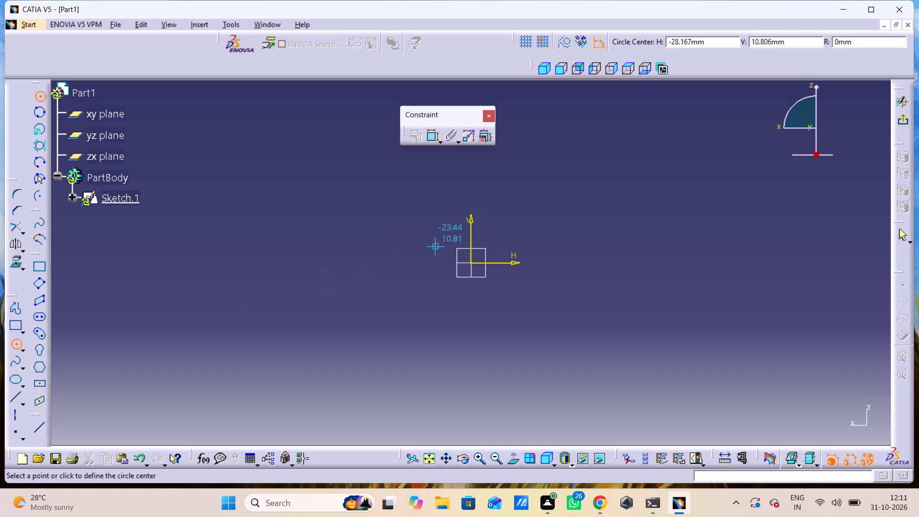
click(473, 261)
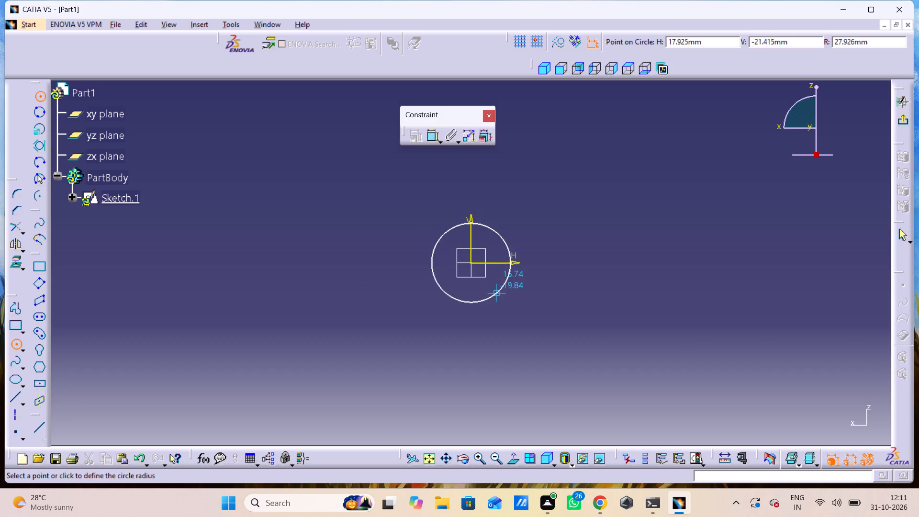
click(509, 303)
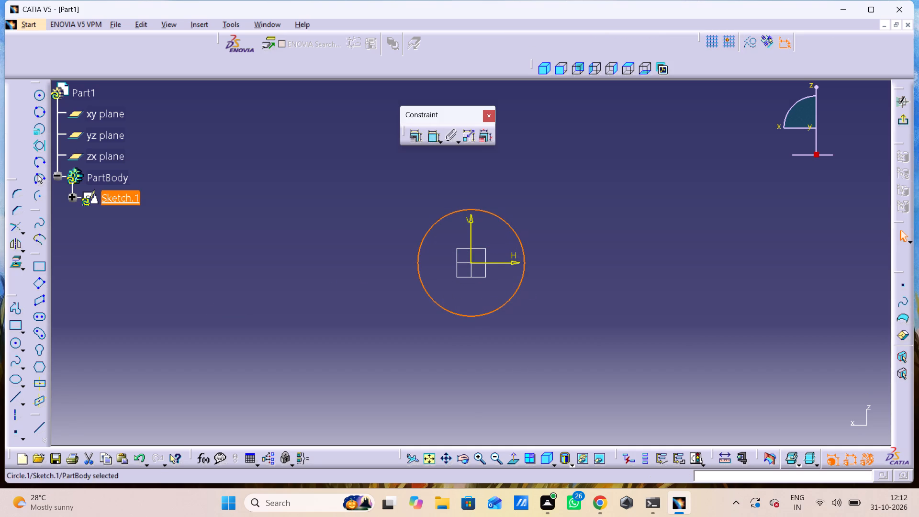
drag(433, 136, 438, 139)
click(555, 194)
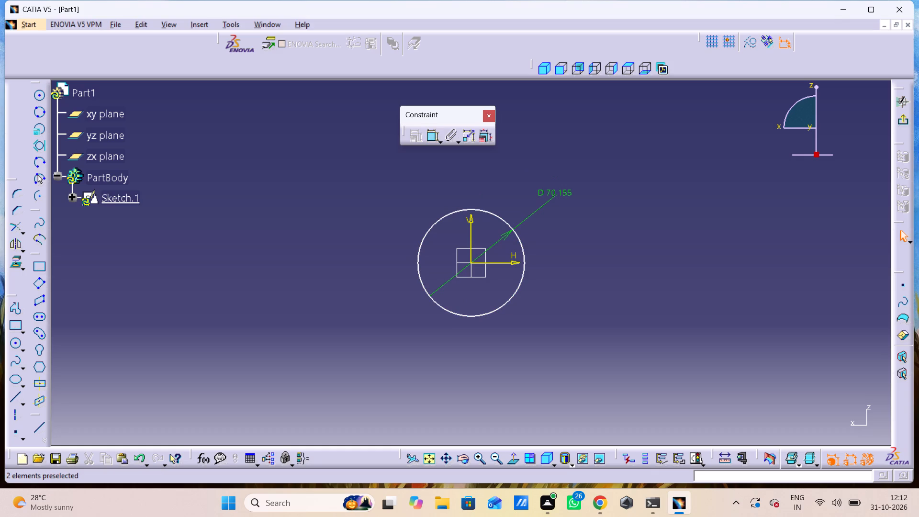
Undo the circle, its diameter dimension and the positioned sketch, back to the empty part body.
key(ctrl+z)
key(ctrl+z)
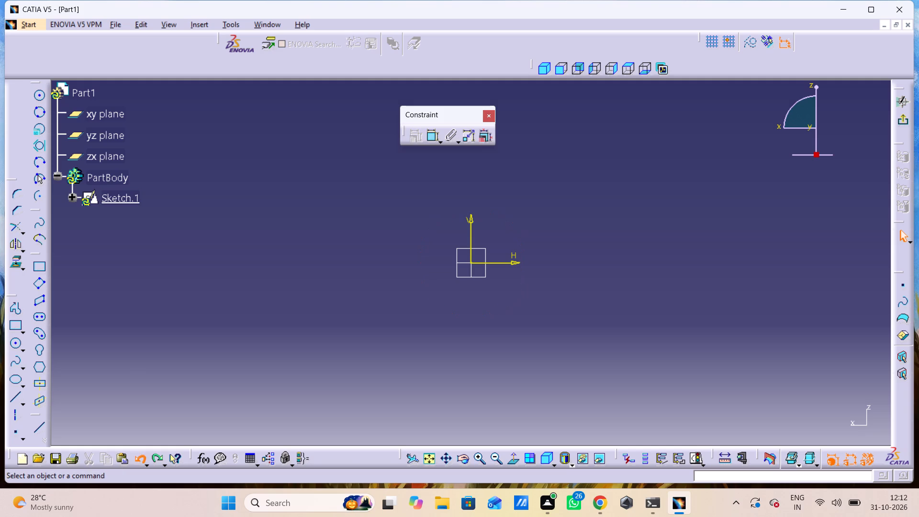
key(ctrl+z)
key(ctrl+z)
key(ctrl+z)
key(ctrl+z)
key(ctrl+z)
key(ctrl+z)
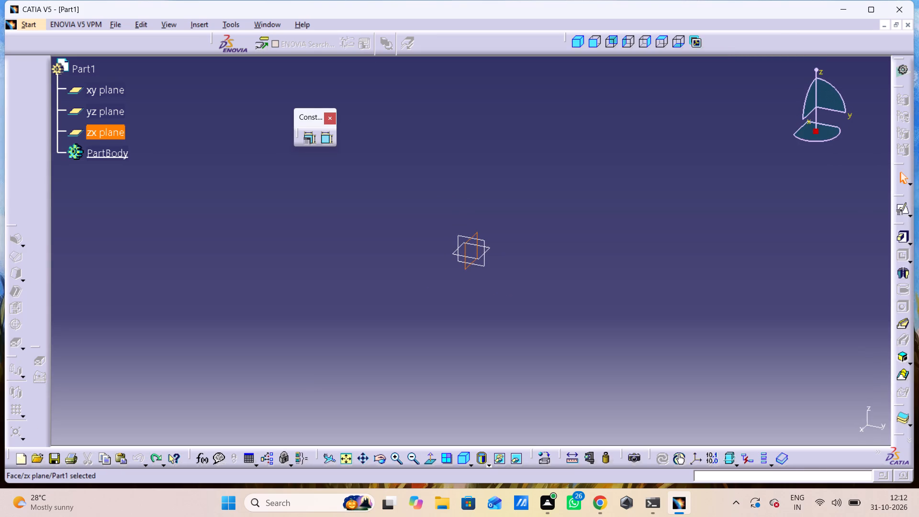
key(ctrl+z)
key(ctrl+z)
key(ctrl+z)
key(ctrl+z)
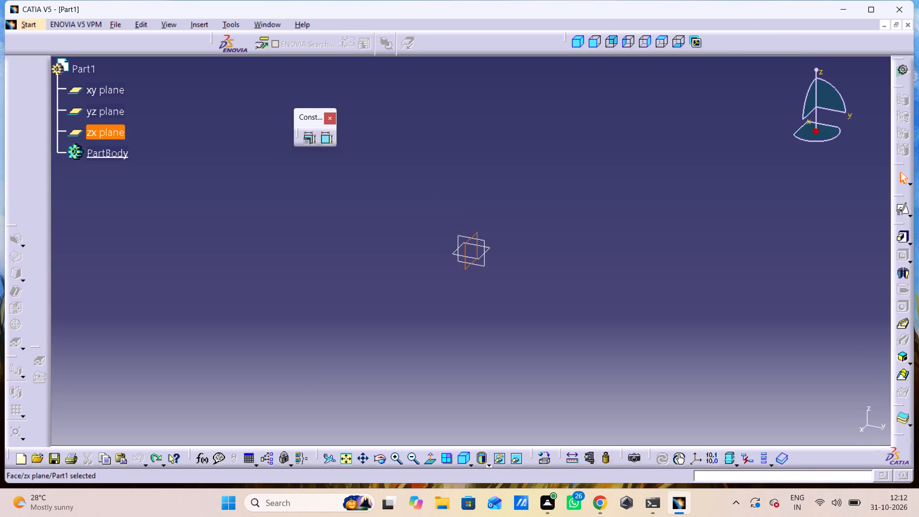
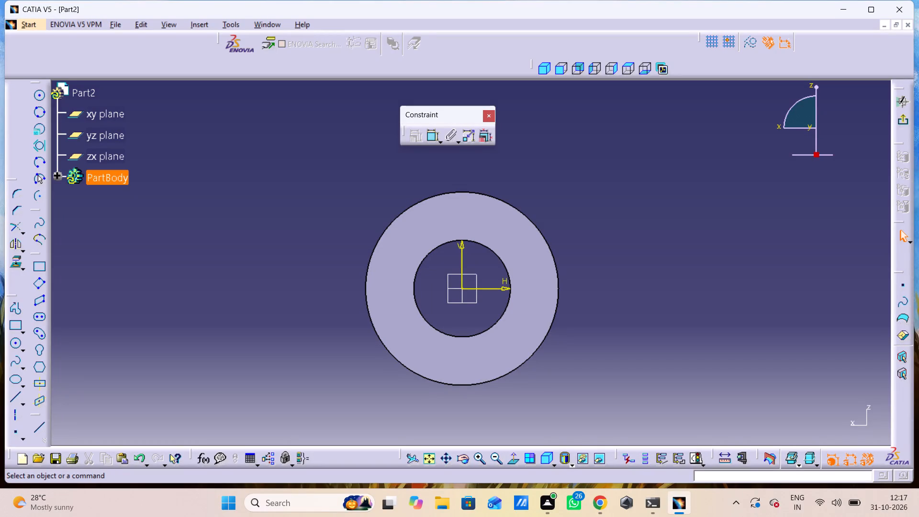
Undo the sketch last started on the ring-shaped part.
key(ctrl+z)
key(ctrl+z)
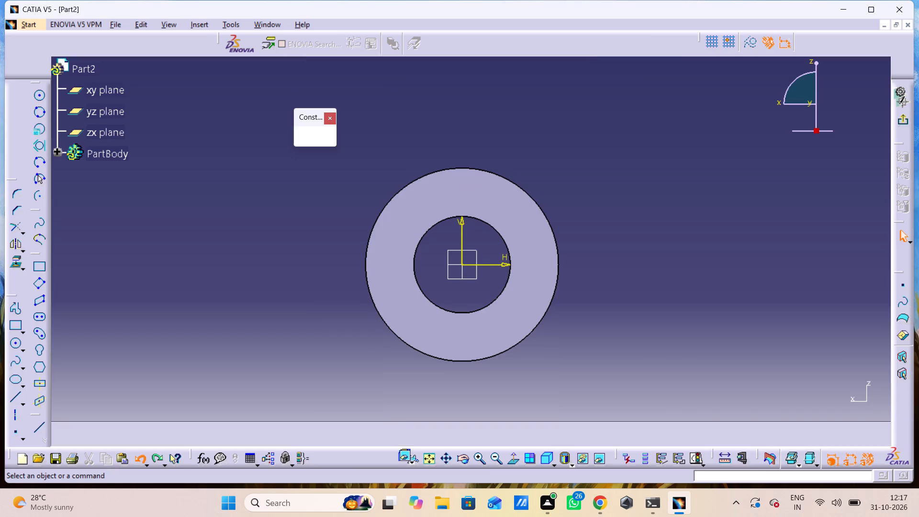
click(477, 285)
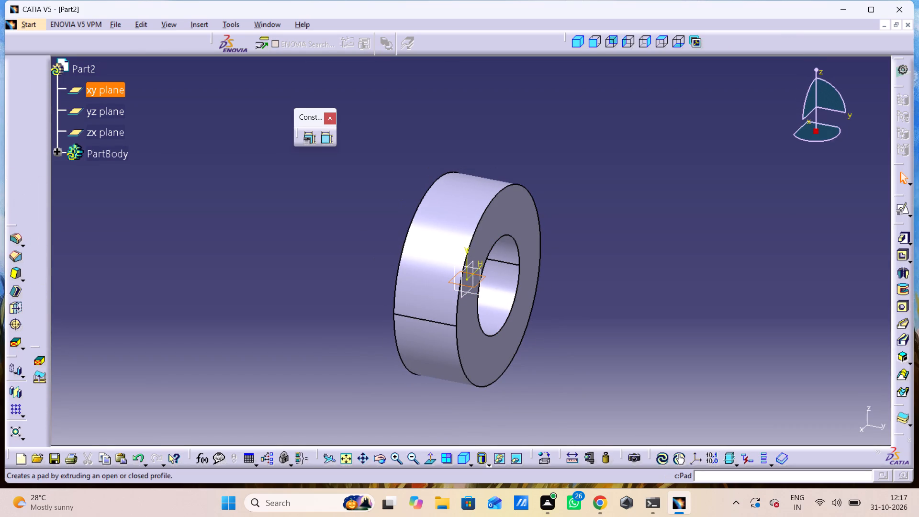
key(ctrl+z)
key(ctrl+z)
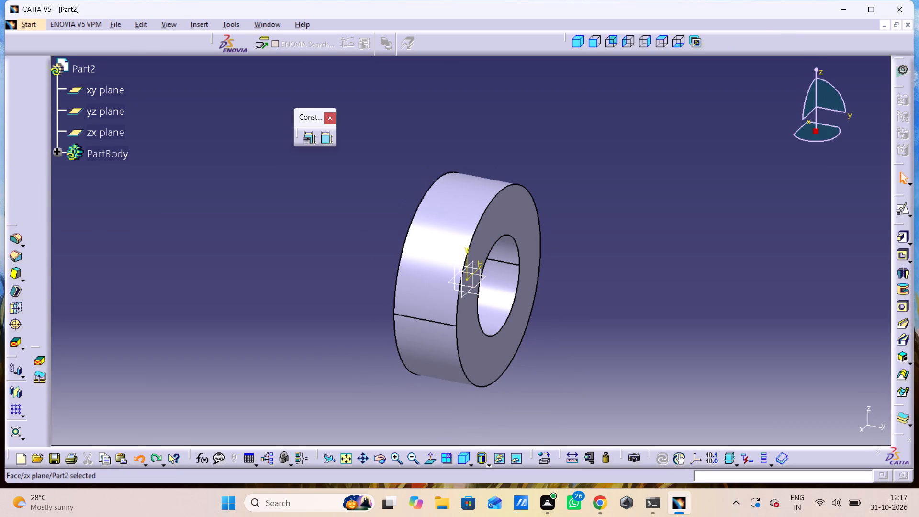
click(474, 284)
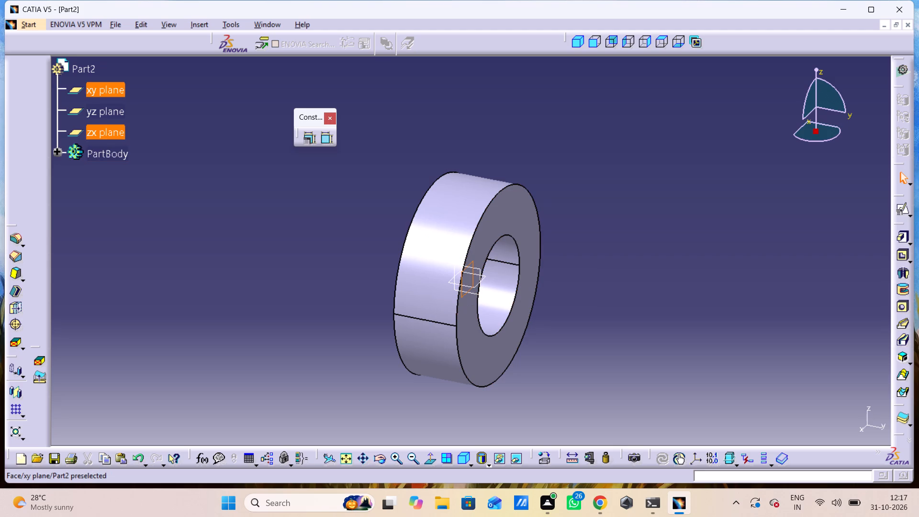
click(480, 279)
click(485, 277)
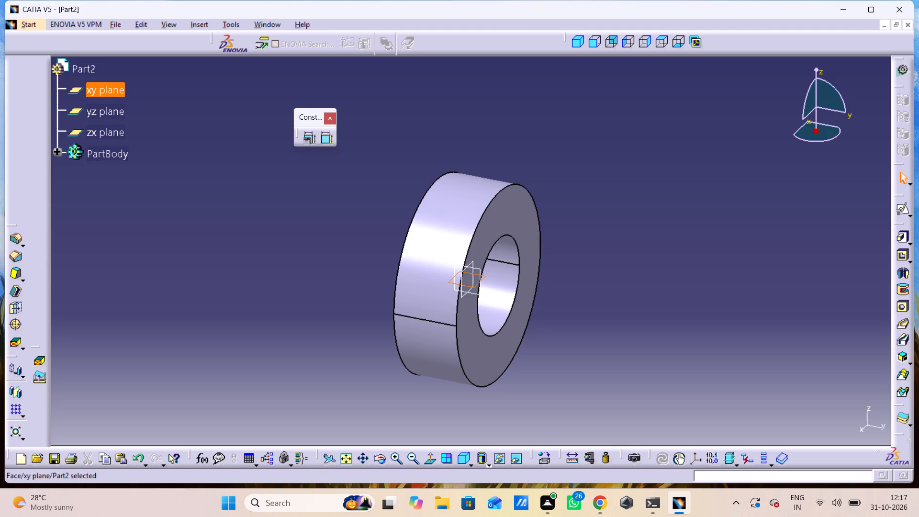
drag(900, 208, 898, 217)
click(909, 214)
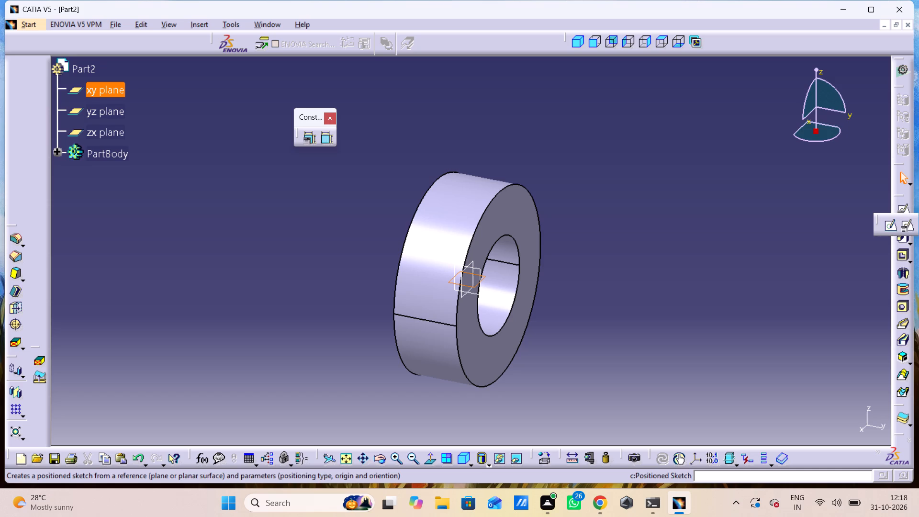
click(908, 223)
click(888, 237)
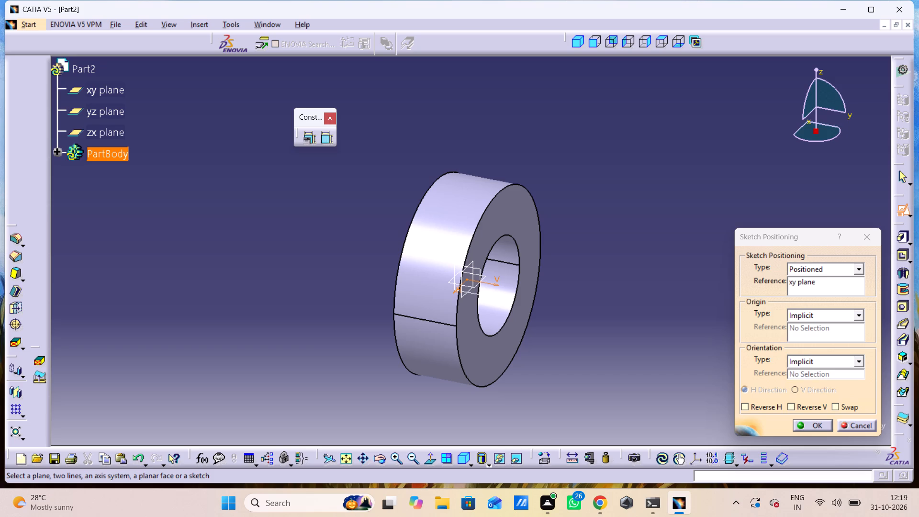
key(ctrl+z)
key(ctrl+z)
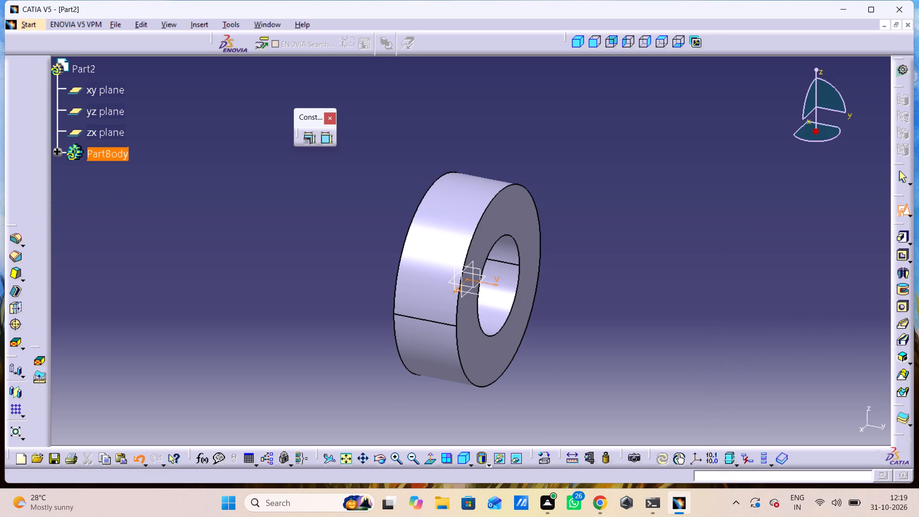
Undo the ring solid and its sketch, back to the empty part body.
key(ctrl+z)
key(ctrl+z)
key(ctrl+z)
key(ctrl+z)
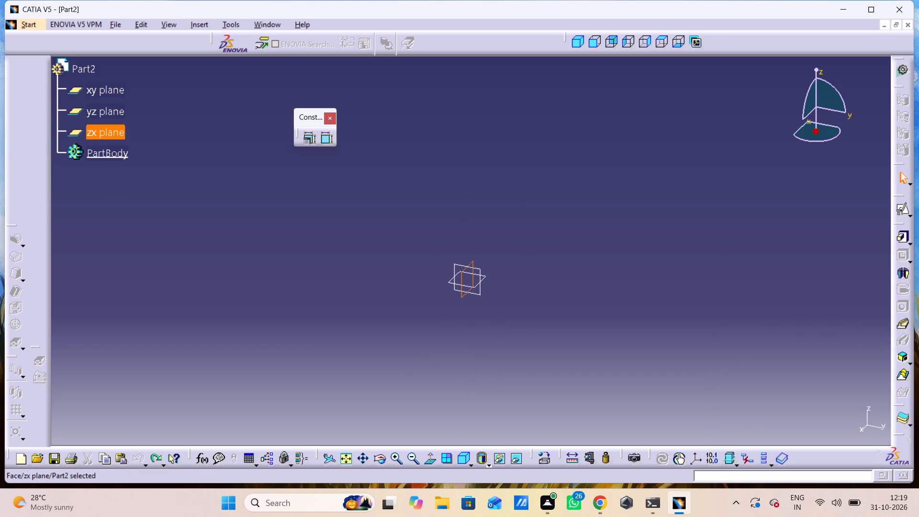
key(ctrl+z)
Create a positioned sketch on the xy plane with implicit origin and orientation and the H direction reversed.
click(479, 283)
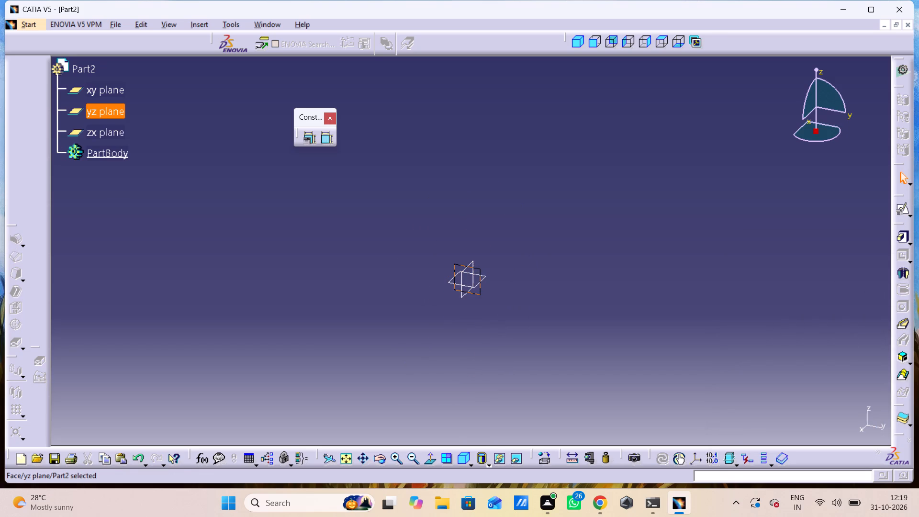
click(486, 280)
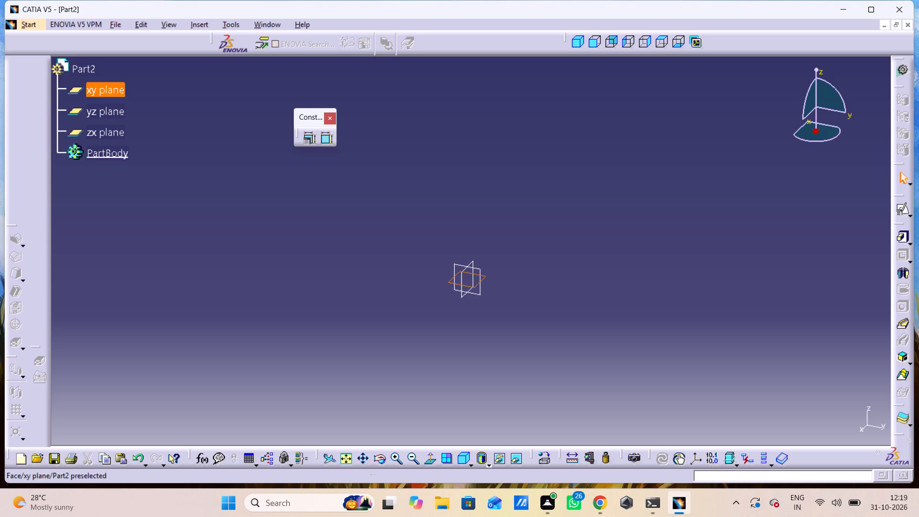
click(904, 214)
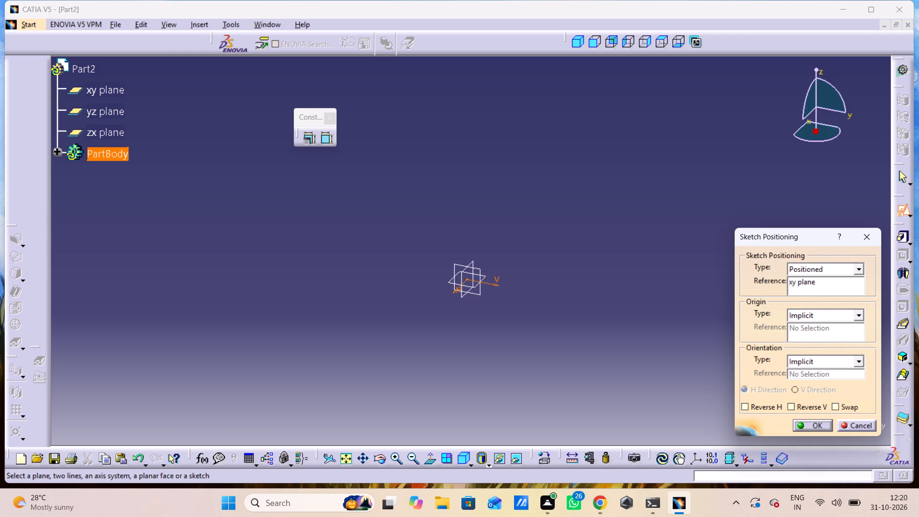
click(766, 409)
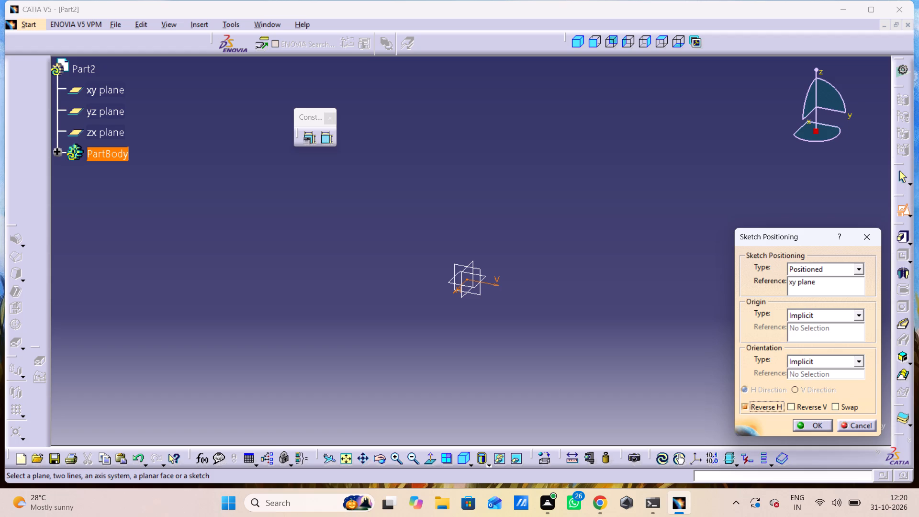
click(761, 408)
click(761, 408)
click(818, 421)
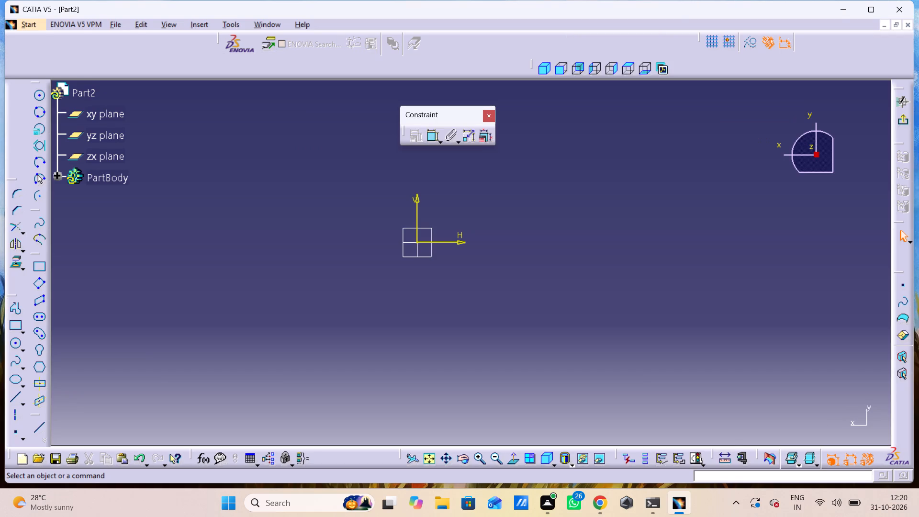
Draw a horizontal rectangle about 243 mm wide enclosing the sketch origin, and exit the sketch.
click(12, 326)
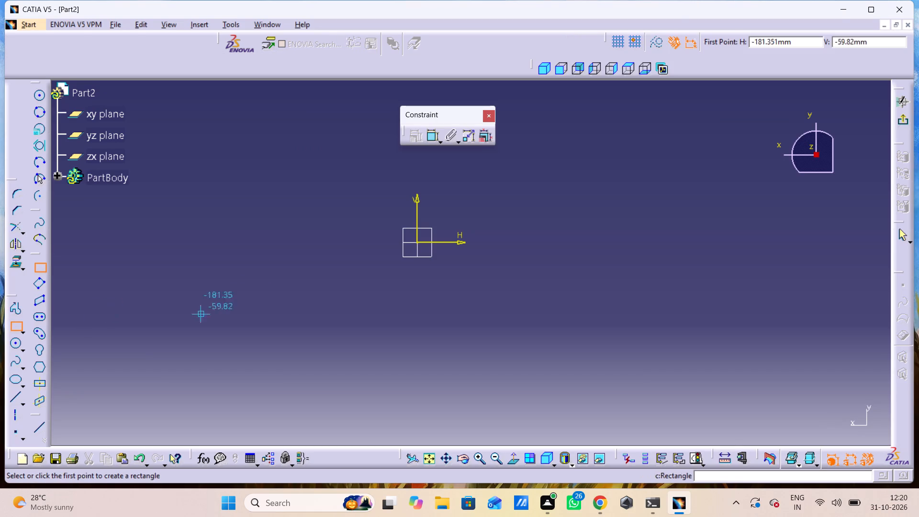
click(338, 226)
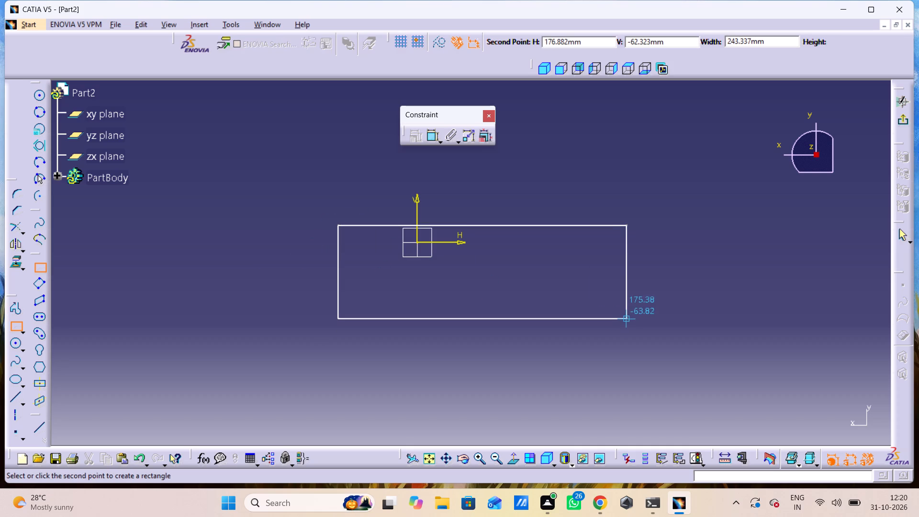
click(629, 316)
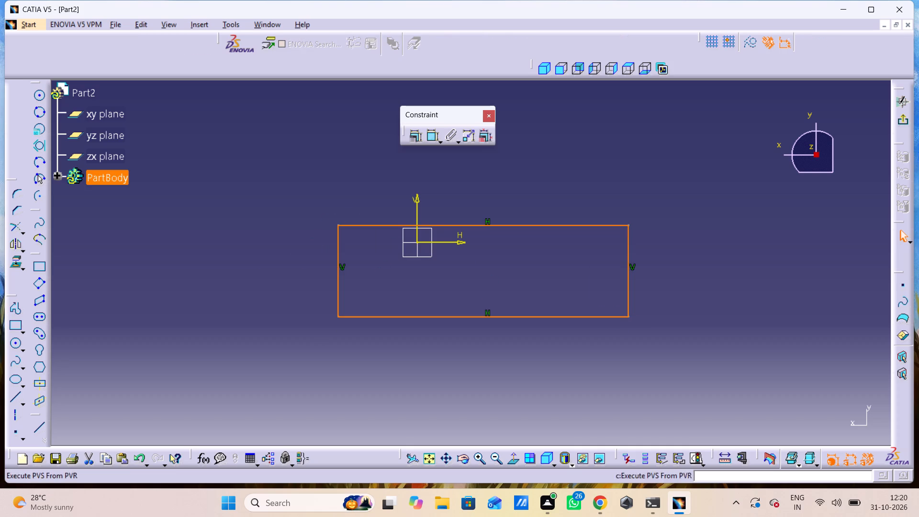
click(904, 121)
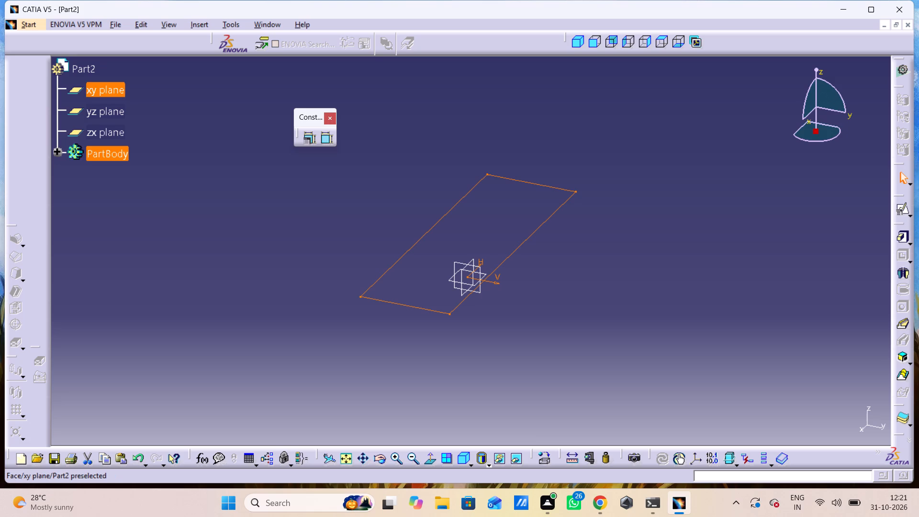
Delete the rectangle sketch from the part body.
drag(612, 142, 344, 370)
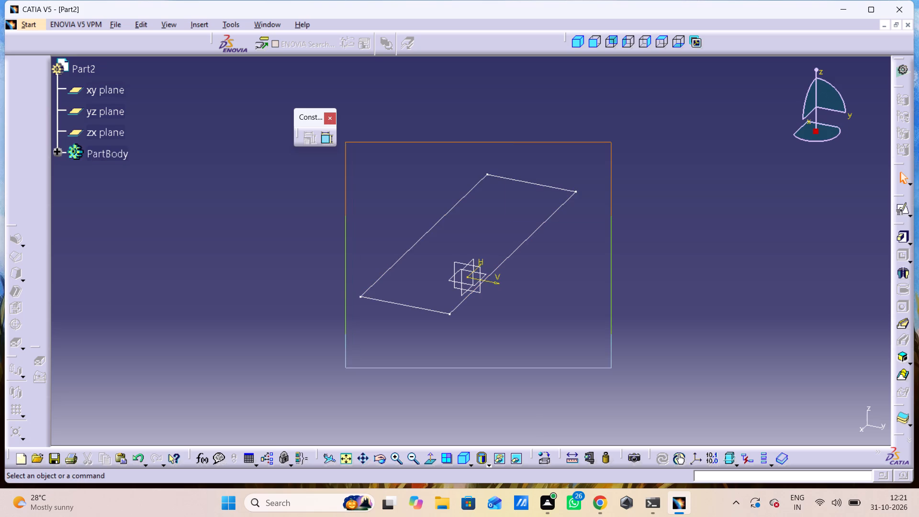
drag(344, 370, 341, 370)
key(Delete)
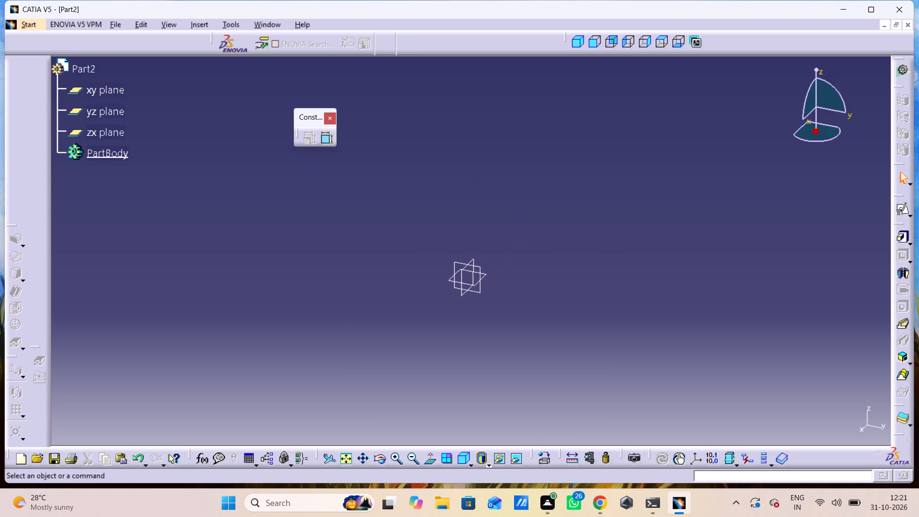
Create a positioned sketch on the xy plane with implicit origin and orientation and the H direction reversed.
click(485, 279)
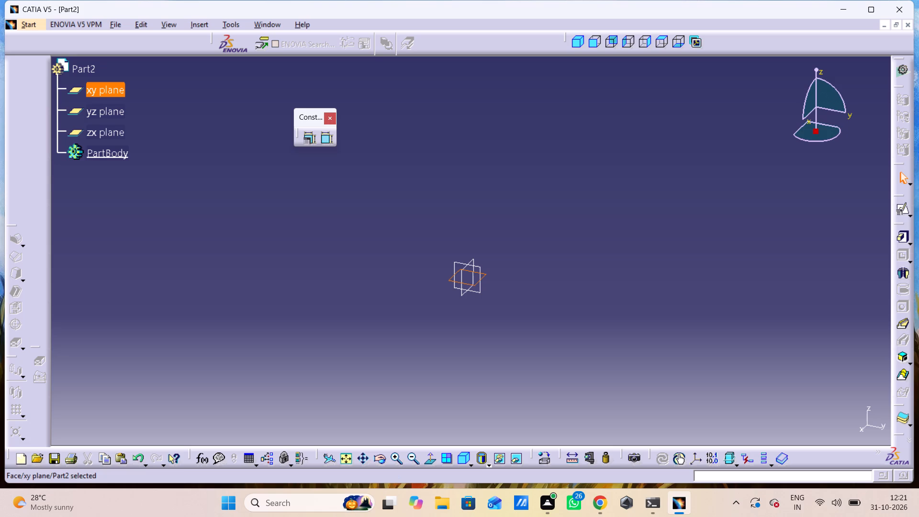
click(914, 213)
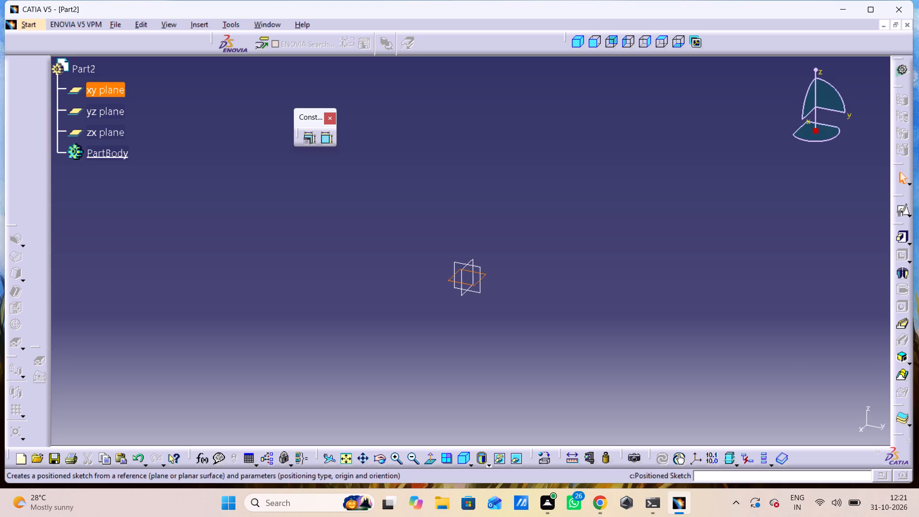
click(913, 217)
drag(913, 217, 918, 222)
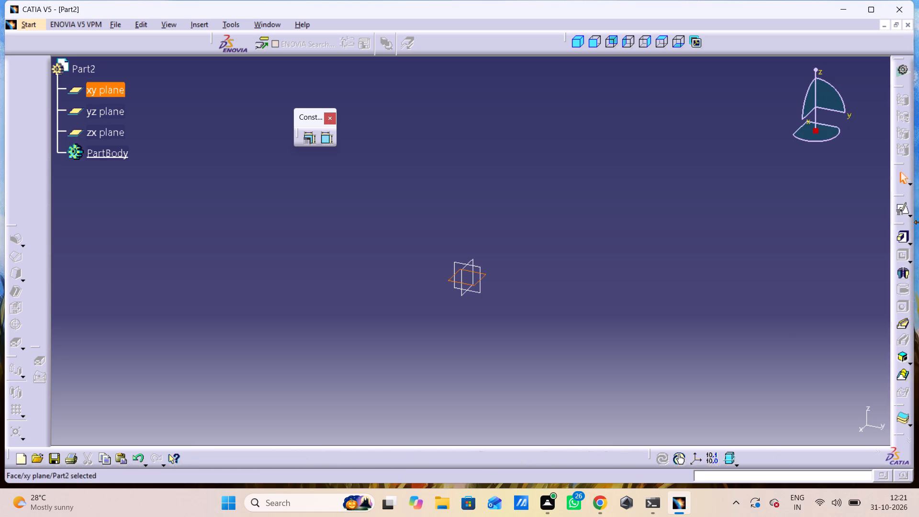
drag(918, 222, 918, 223)
click(917, 215)
click(907, 224)
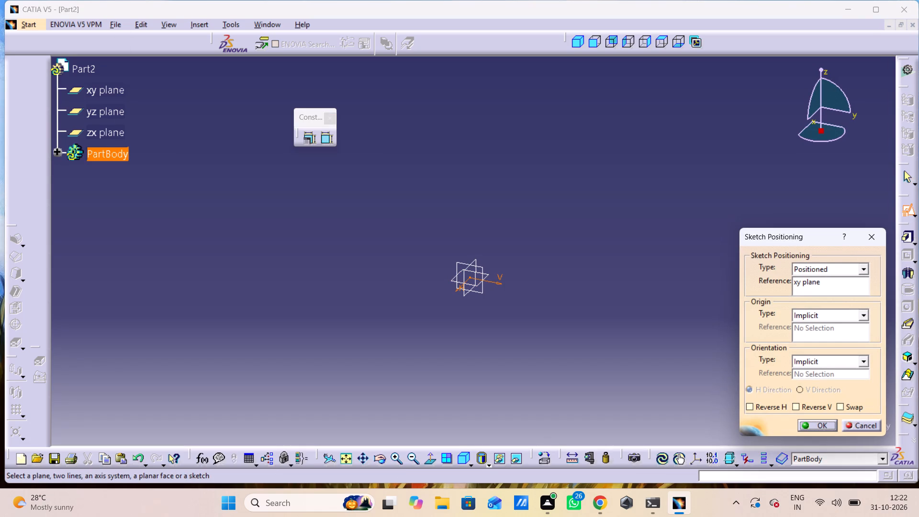
click(771, 410)
click(812, 427)
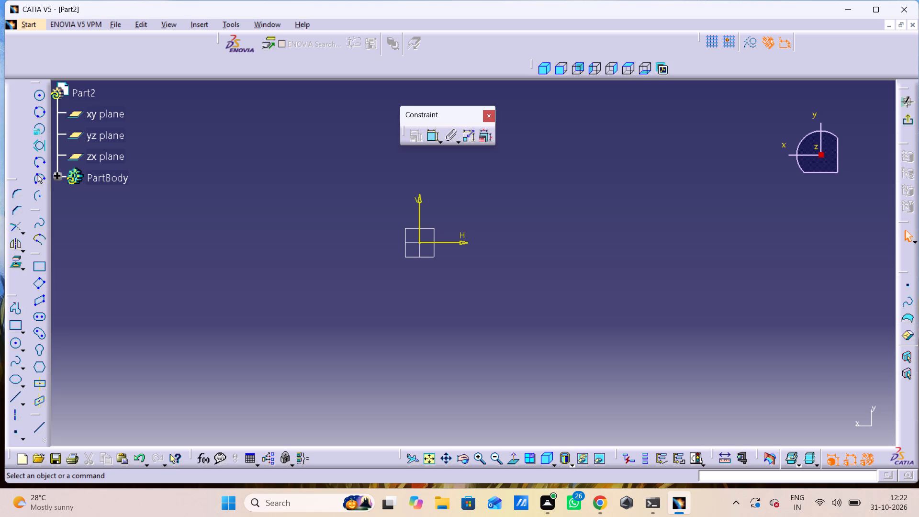
Start a line profile with a vertical left edge about 69 mm long and a stepped lower edge with segments about 81, 72 and 64 mm long.
middle_drag(249, 212, 322, 285)
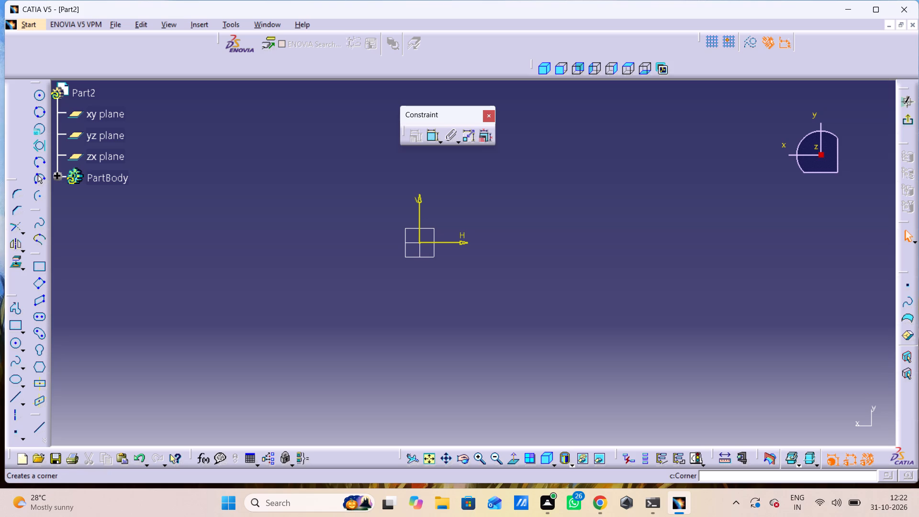
middle_drag(322, 285, 333, 289)
middle_drag(404, 282, 353, 247)
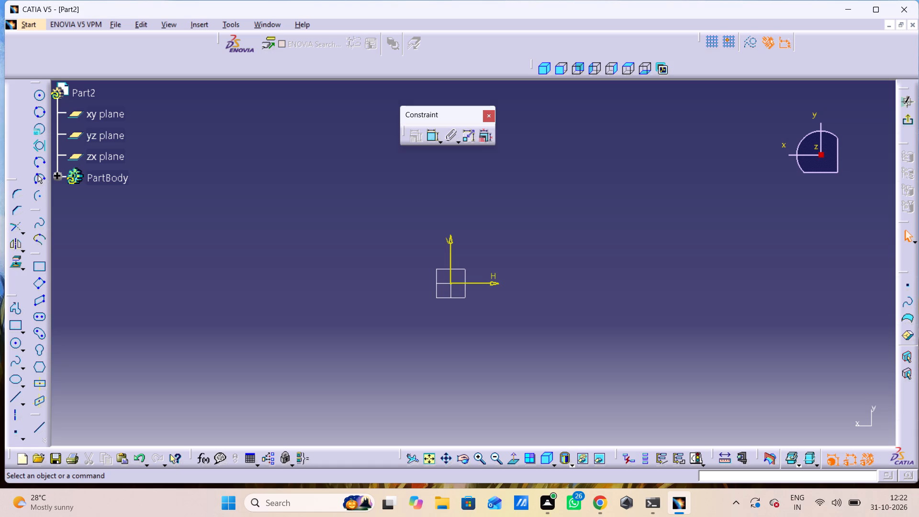
click(19, 307)
click(19, 307)
double_click(19, 307)
double_click(15, 311)
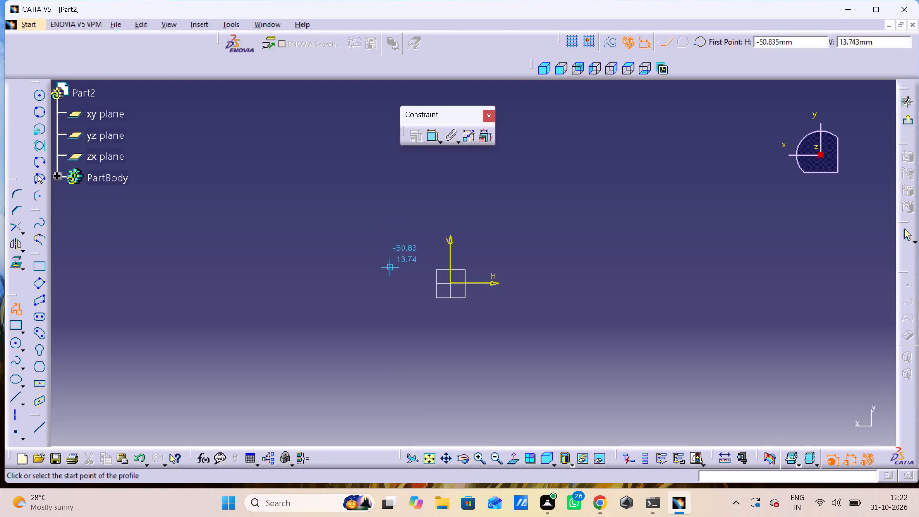
drag(381, 243, 382, 247)
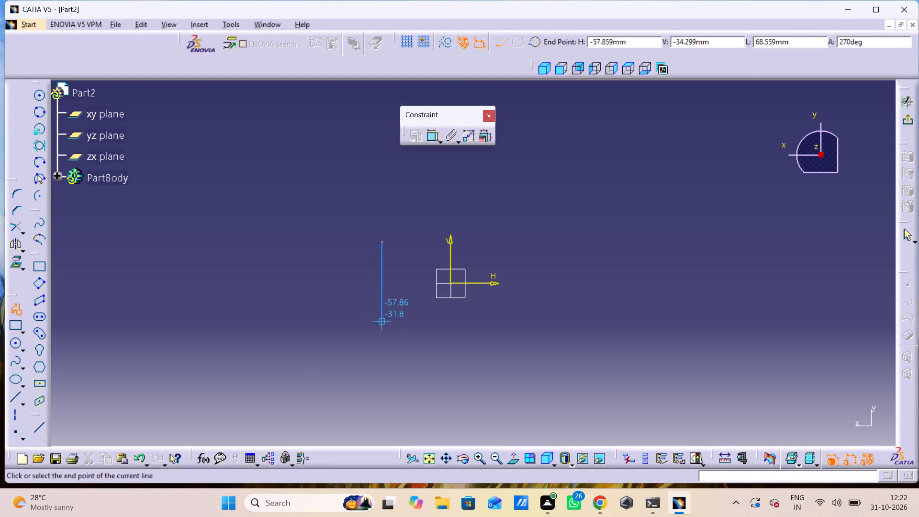
click(382, 325)
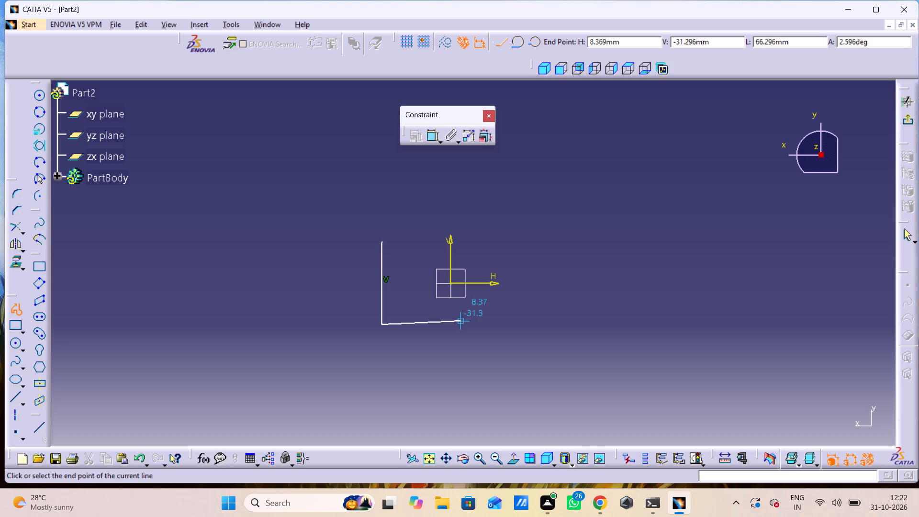
click(478, 327)
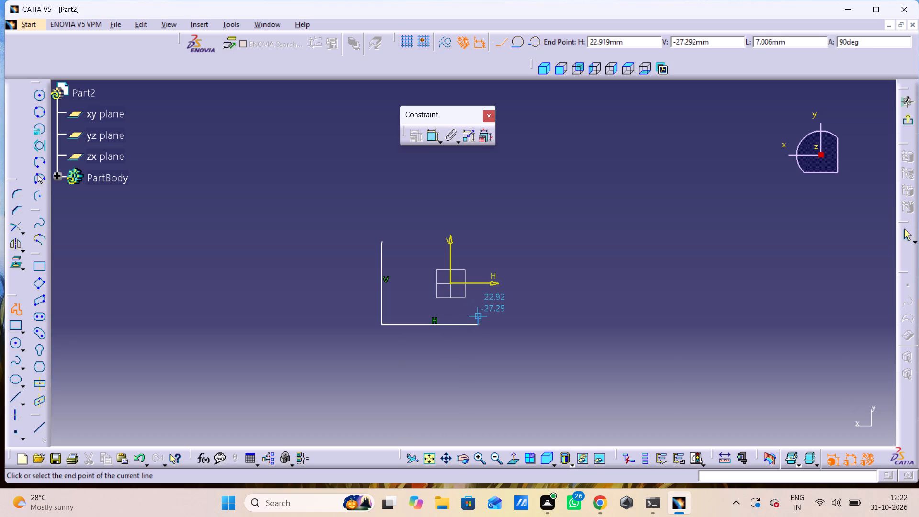
click(479, 311)
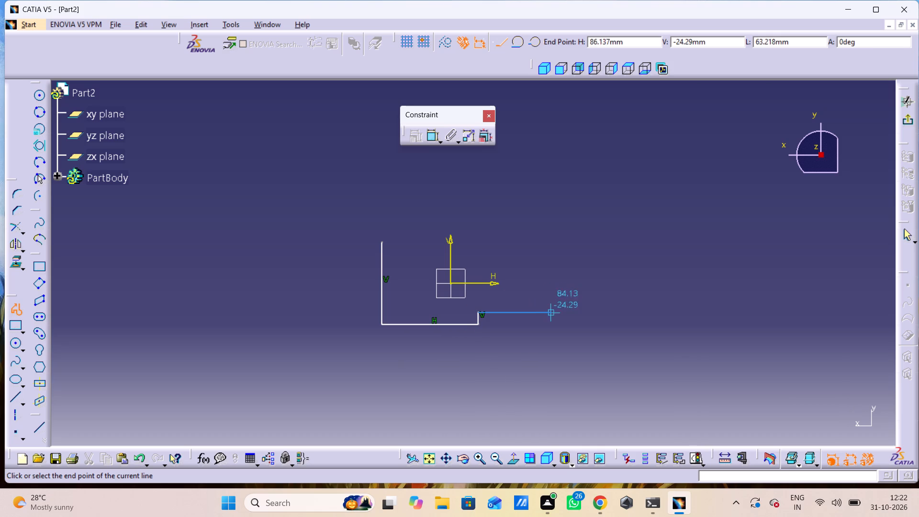
click(565, 313)
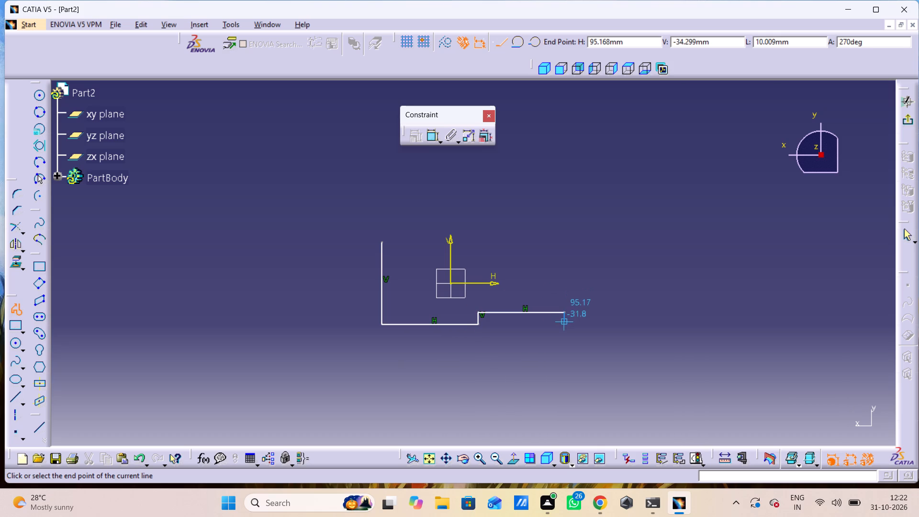
click(565, 328)
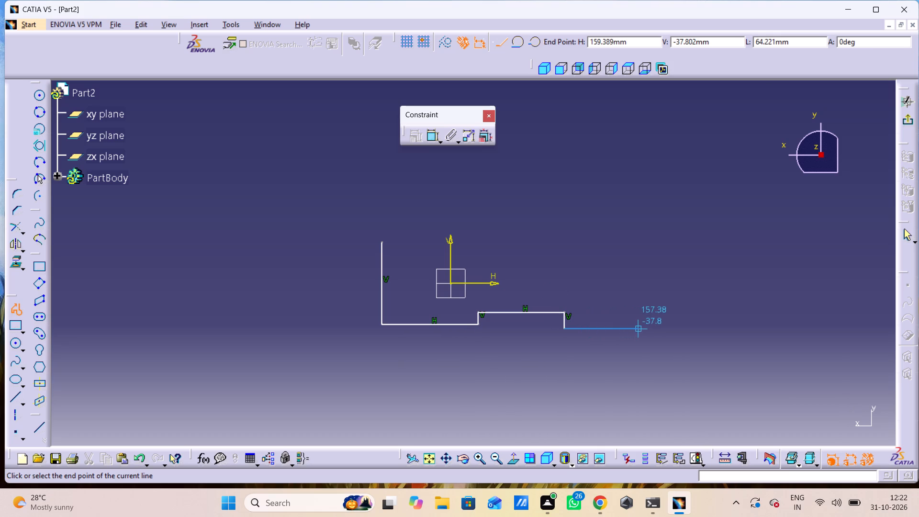
click(640, 331)
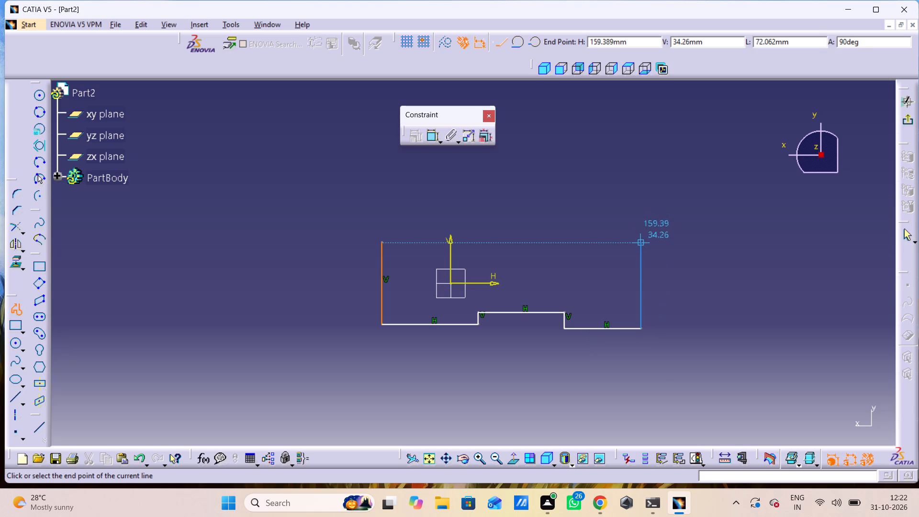
Close the profile with a right edge about 72 mm high and a stepped upper edge with a recessed middle section ending at the start point.
click(639, 243)
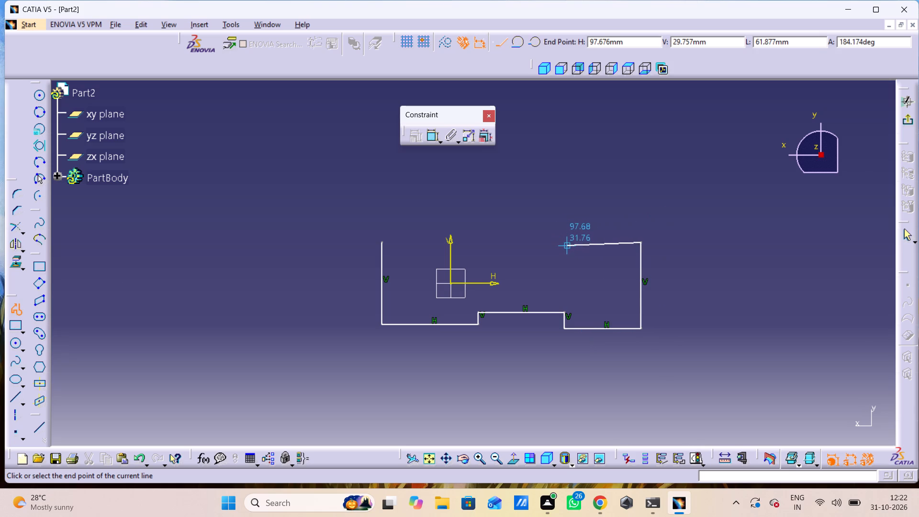
drag(566, 242, 569, 257)
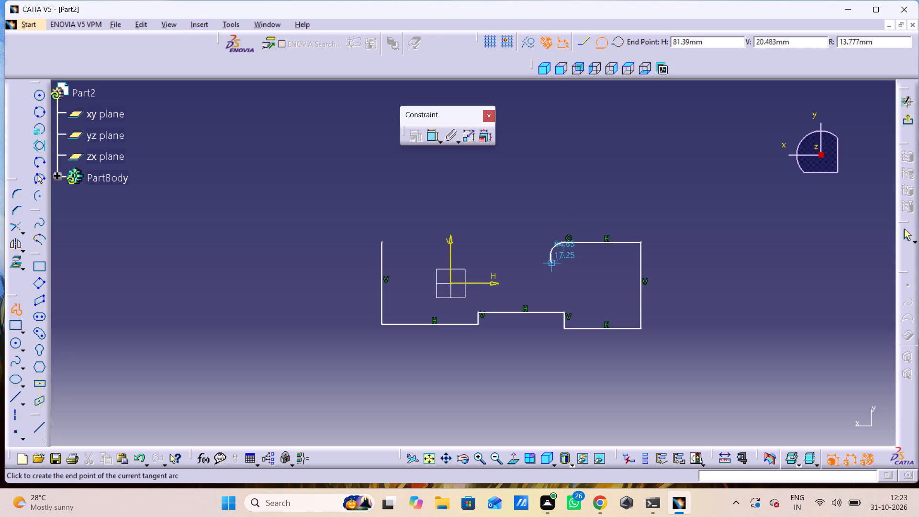
click(587, 49)
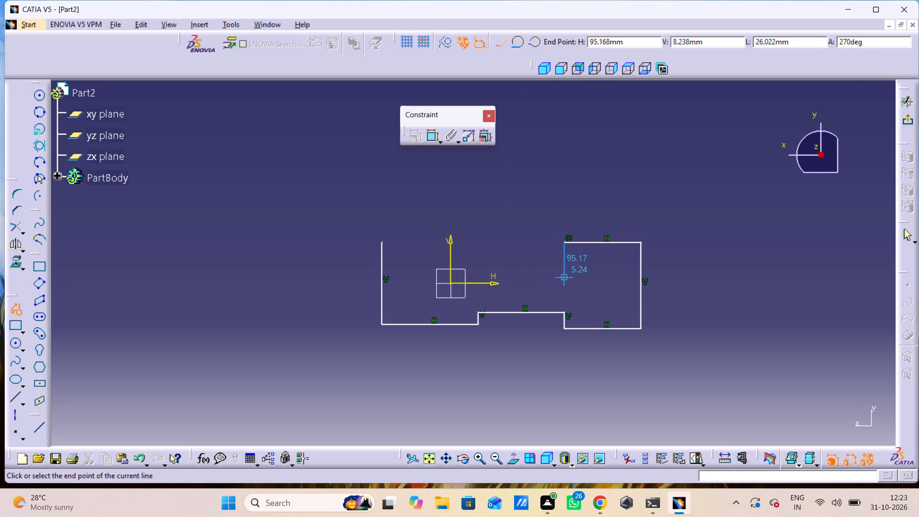
click(562, 259)
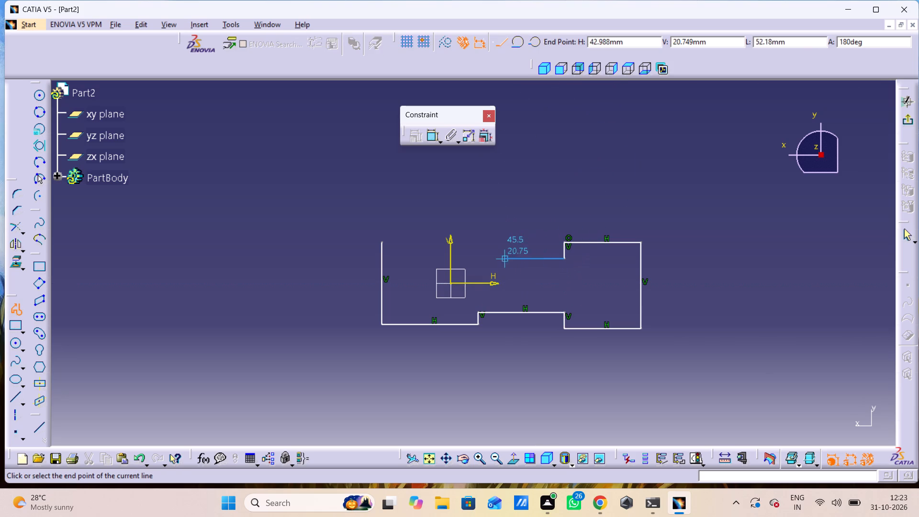
click(476, 261)
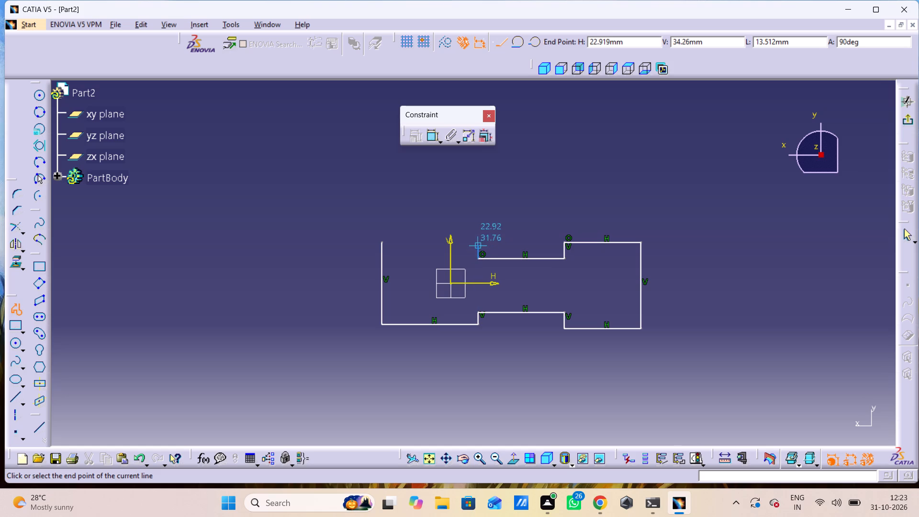
click(478, 239)
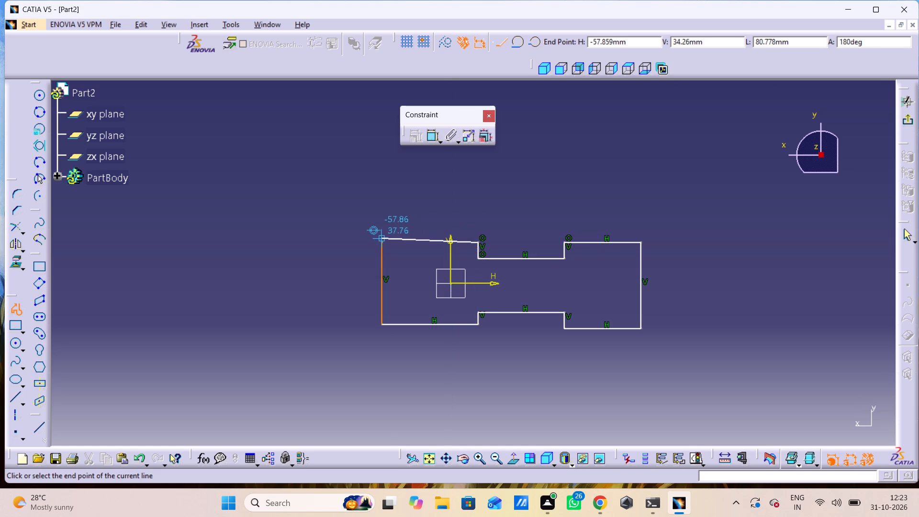
click(380, 241)
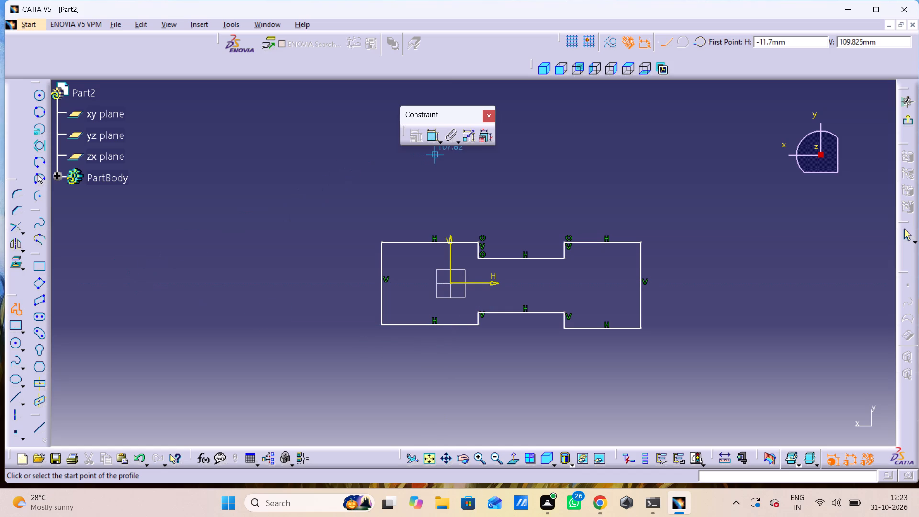
Dimension the length of the left block's lower horizontal edge, placing the dimension below the profile.
click(433, 138)
click(426, 140)
click(419, 324)
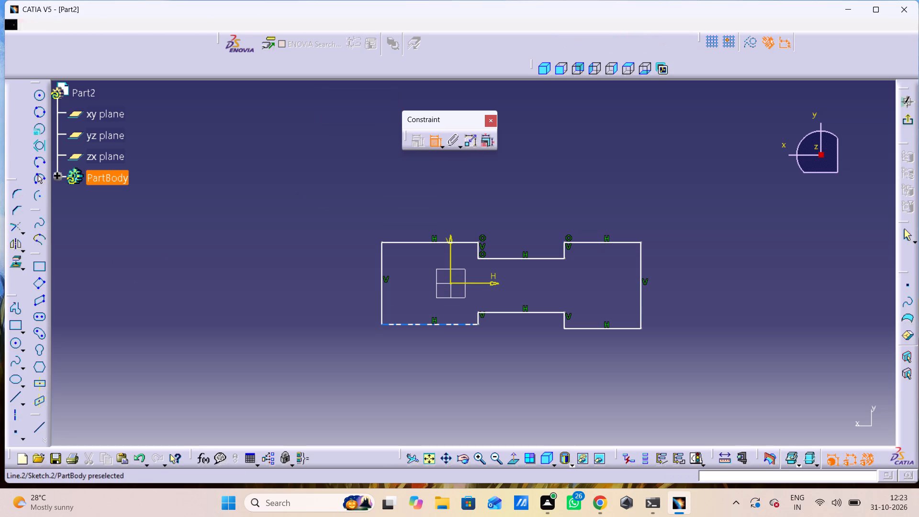
click(427, 348)
click(496, 313)
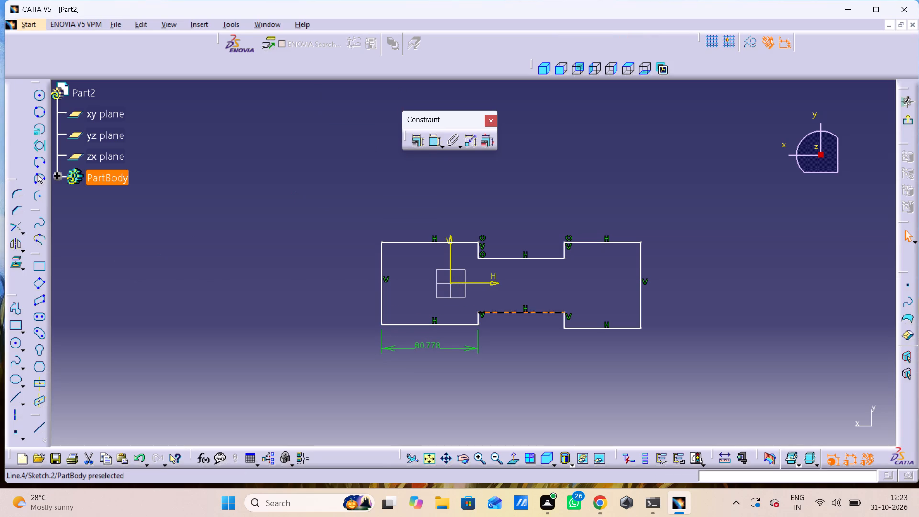
click(517, 307)
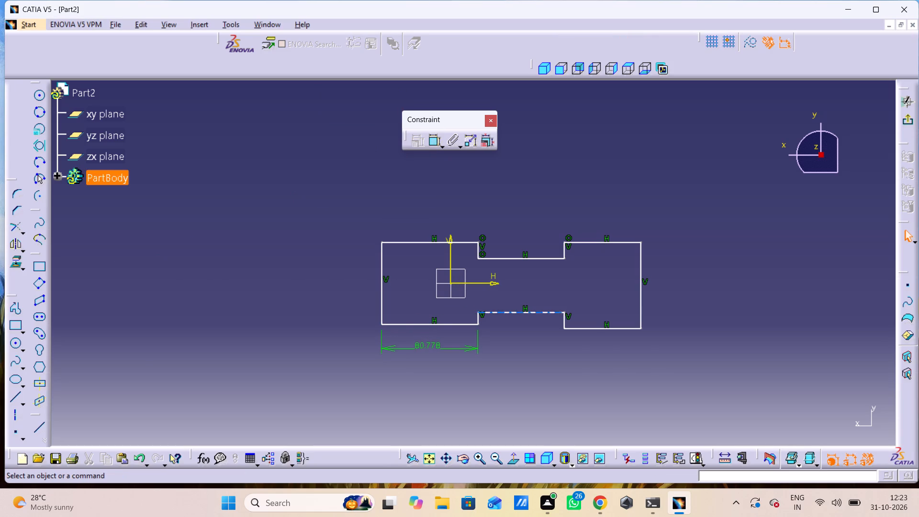
Set the length of the left block's lower edge to 100 mm.
double_click(421, 348)
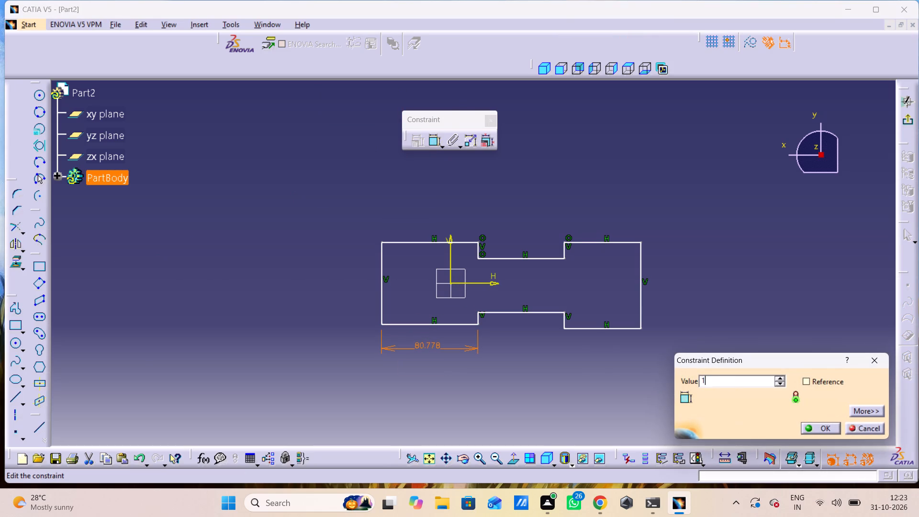
key(1)
drag(429, 380, 436, 383)
key(0)
key(0)
key(0)
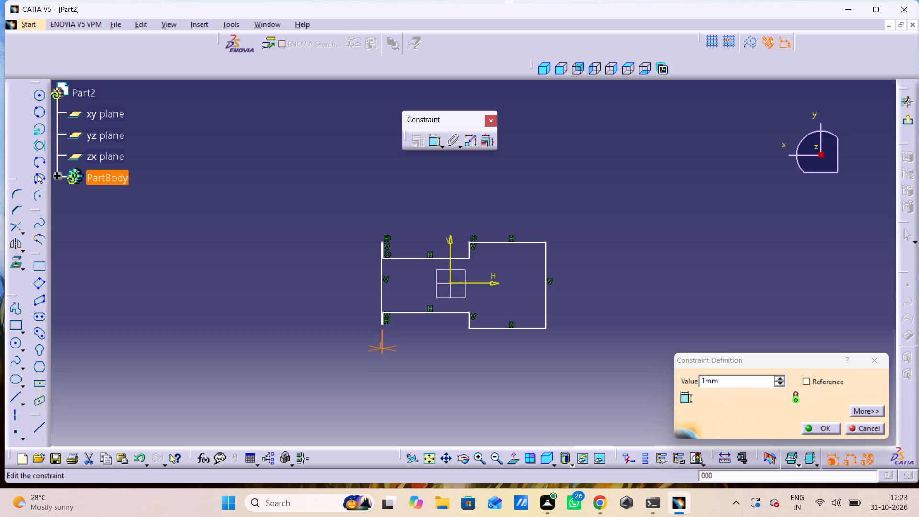
drag(726, 381, 656, 400)
right_drag(652, 399, 652, 388)
key(1)
key(0)
drag(716, 381, 693, 389)
key(1)
text(00)
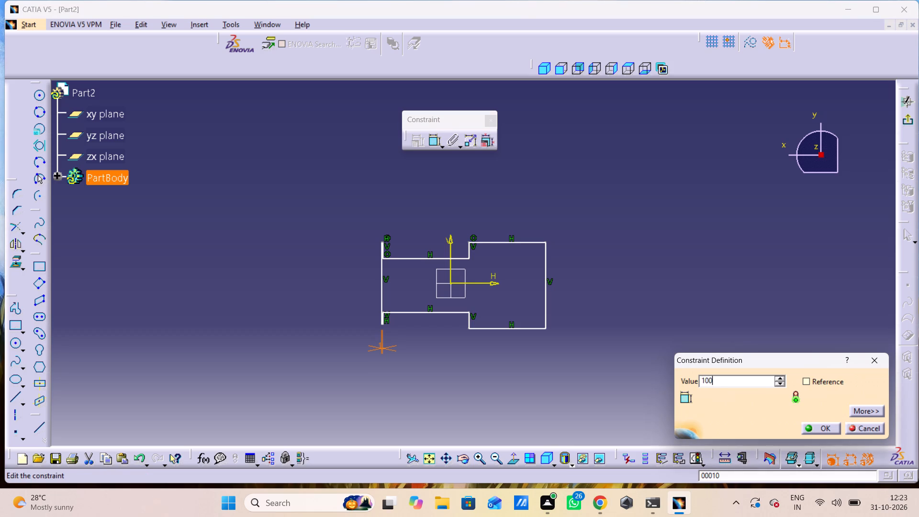
key(Return)
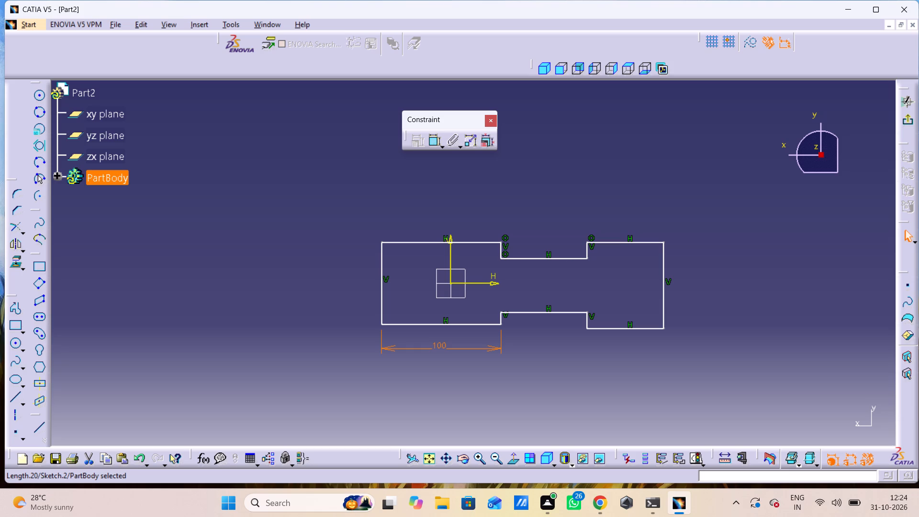
Constrain the upper and lower edges of the narrow middle section as symmetric about the H axis.
click(430, 138)
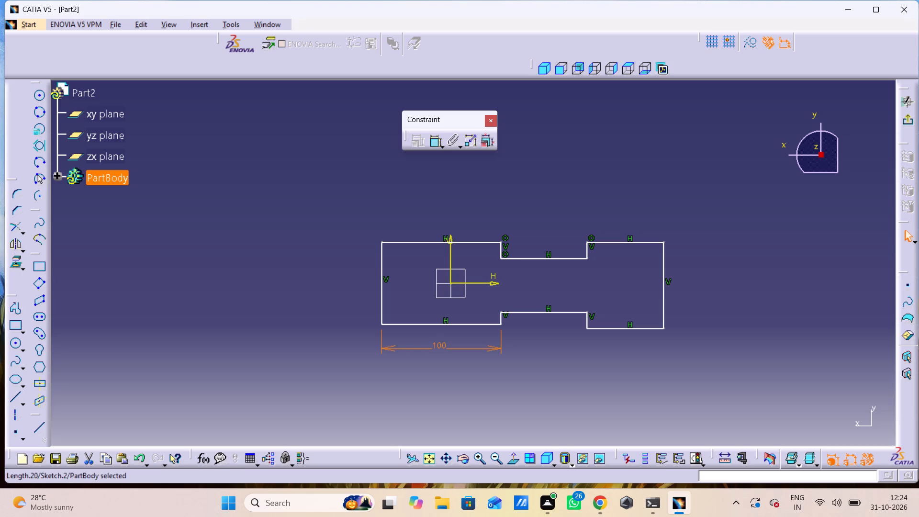
drag(431, 137, 447, 138)
click(528, 260)
click(544, 311)
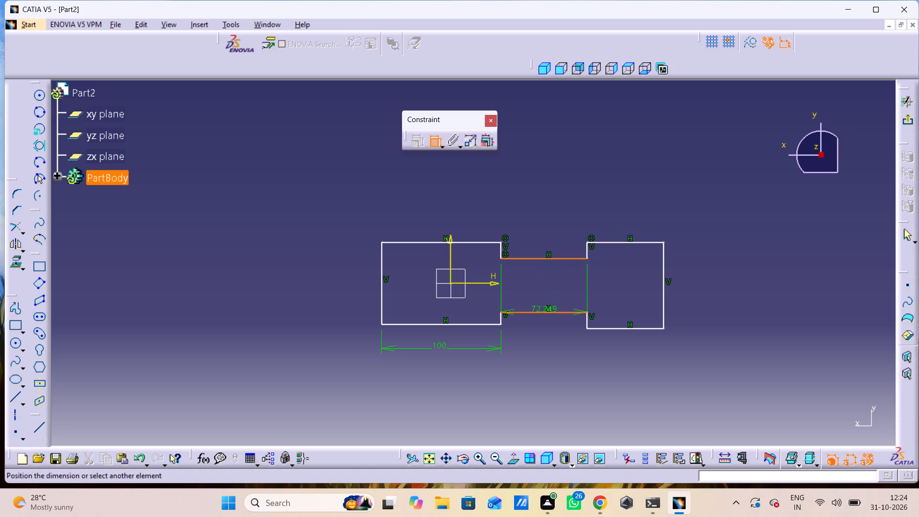
right_click(545, 281)
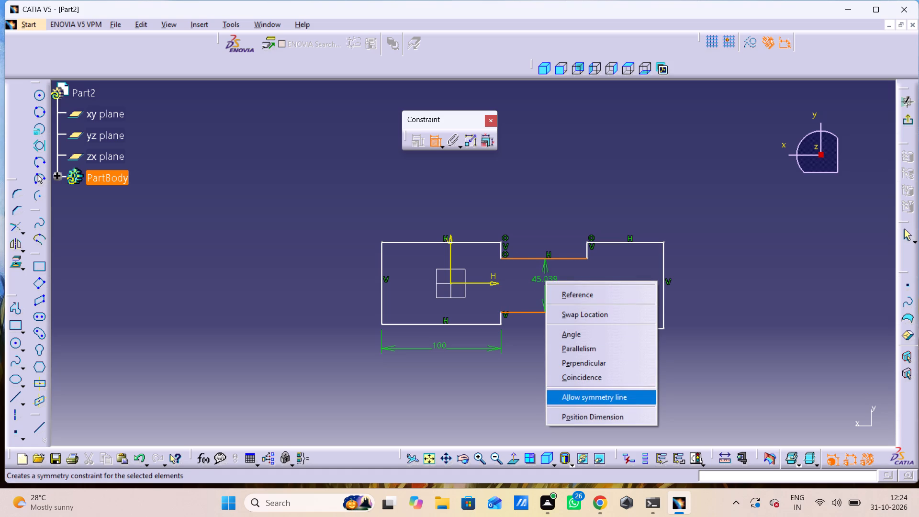
click(597, 397)
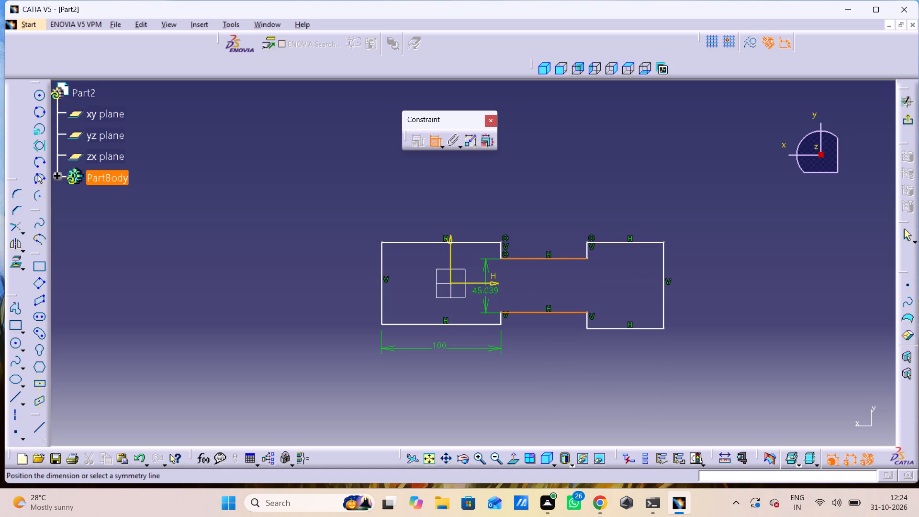
click(487, 284)
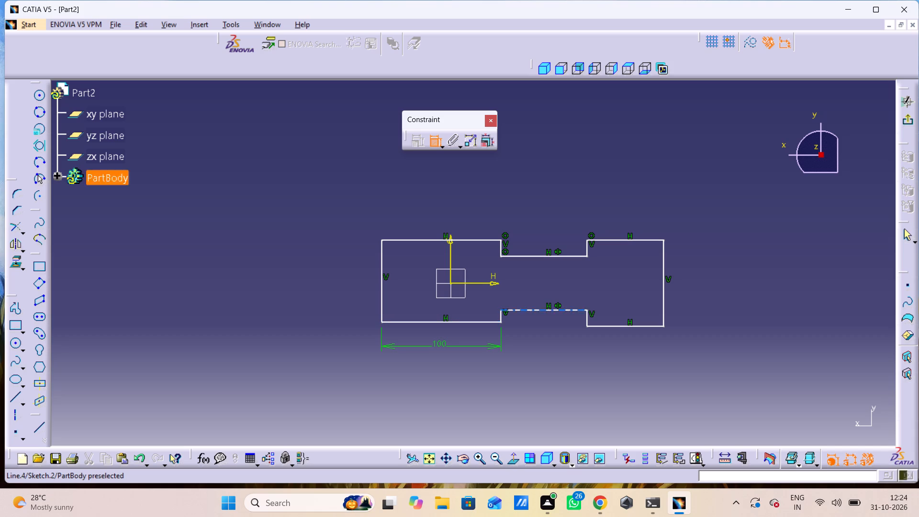
Dimension the right block's lower horizontal edge below the profile and set its length to 100 mm.
drag(634, 325, 634, 331)
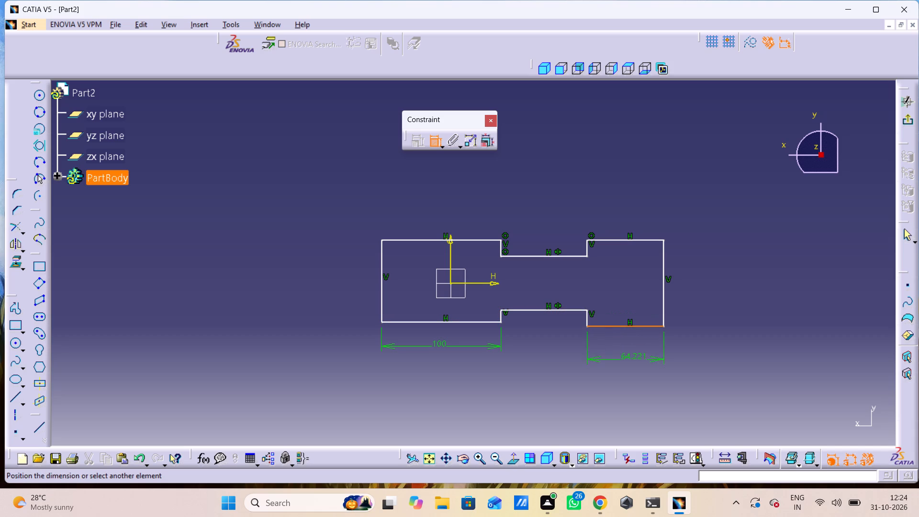
click(634, 361)
double_click(634, 362)
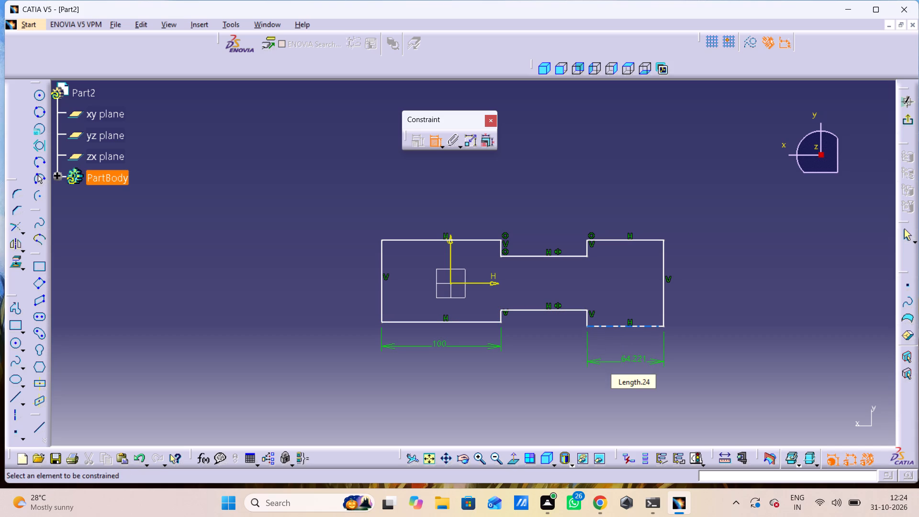
double_click(635, 355)
key(1)
key(0)
key(0)
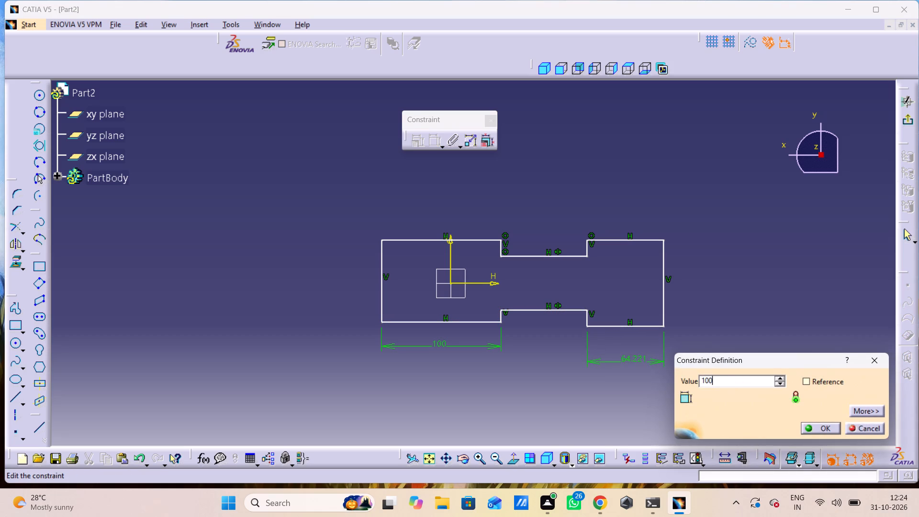
key(Return)
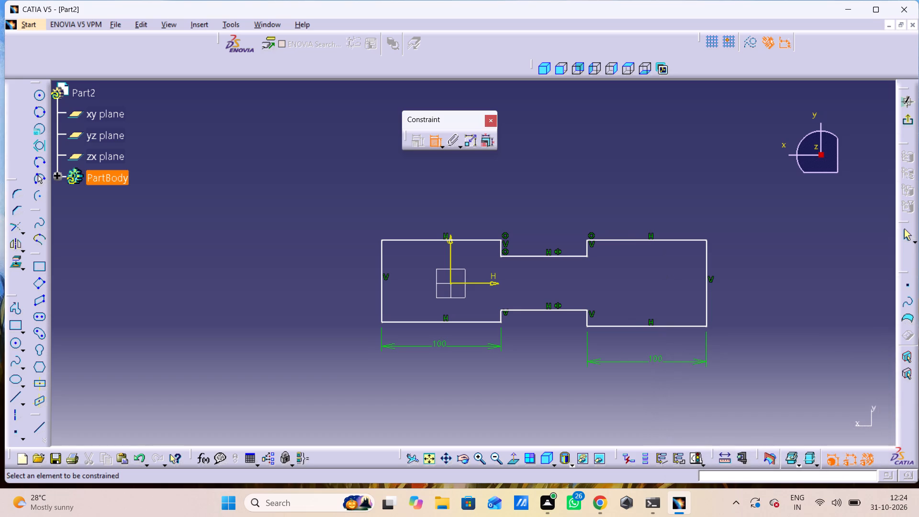
Dimension the left block's outer vertical edge beside the profile and set its length to 100 mm.
click(382, 288)
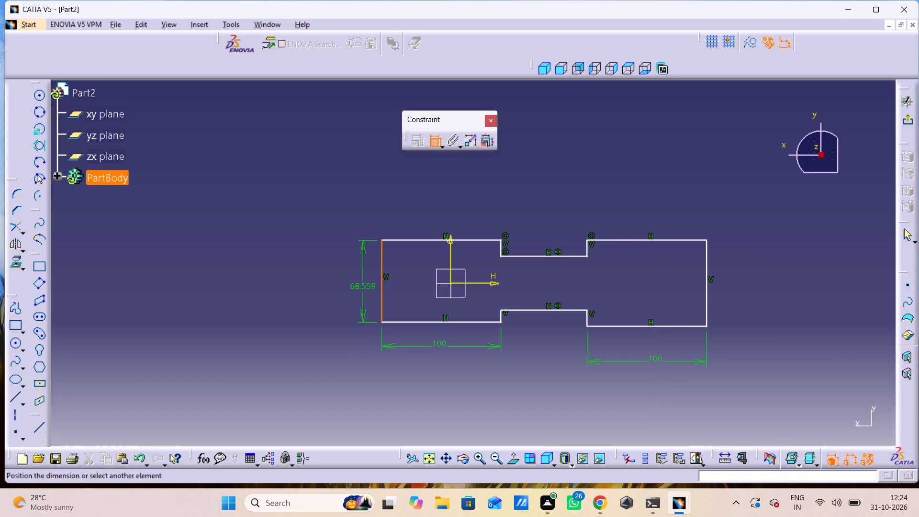
click(345, 288)
double_click(345, 285)
key(1)
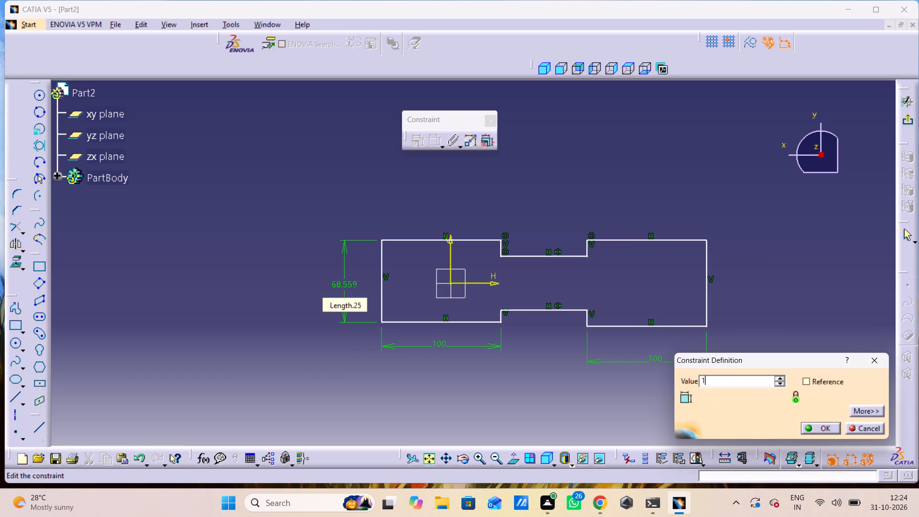
key(0)
key(0)
key(Return)
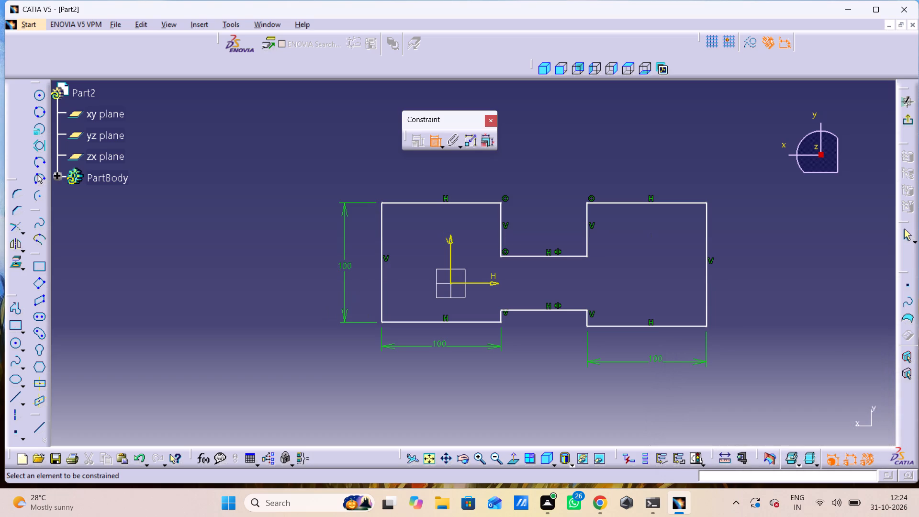
Dimension the right block's outer vertical edge, placing the dimension beside the profile.
drag(707, 245, 714, 245)
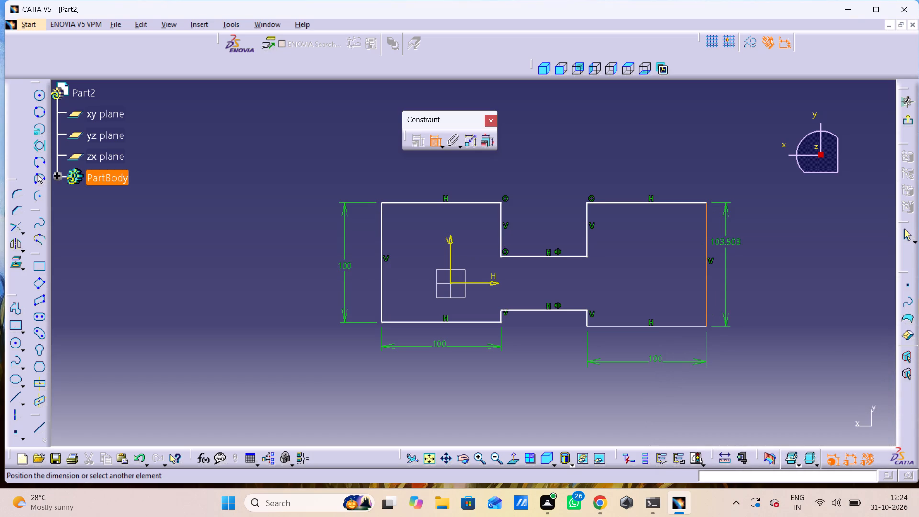
double_click(736, 268)
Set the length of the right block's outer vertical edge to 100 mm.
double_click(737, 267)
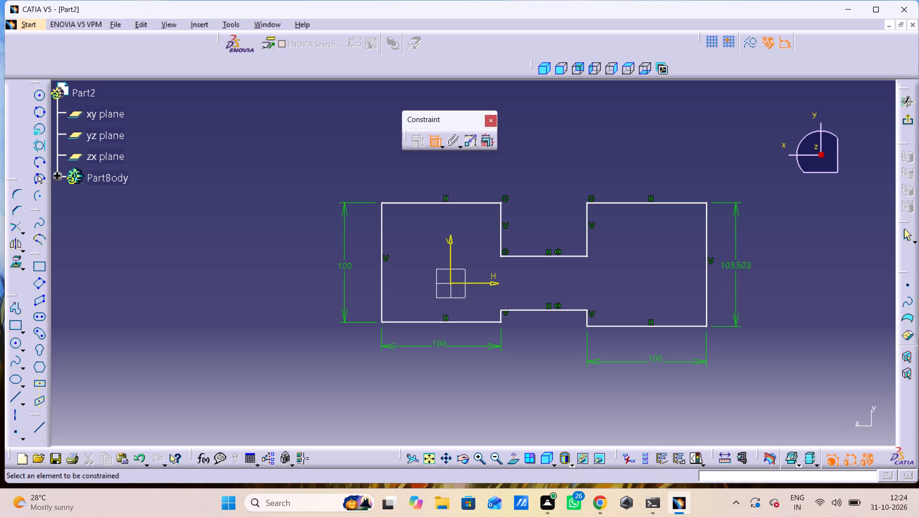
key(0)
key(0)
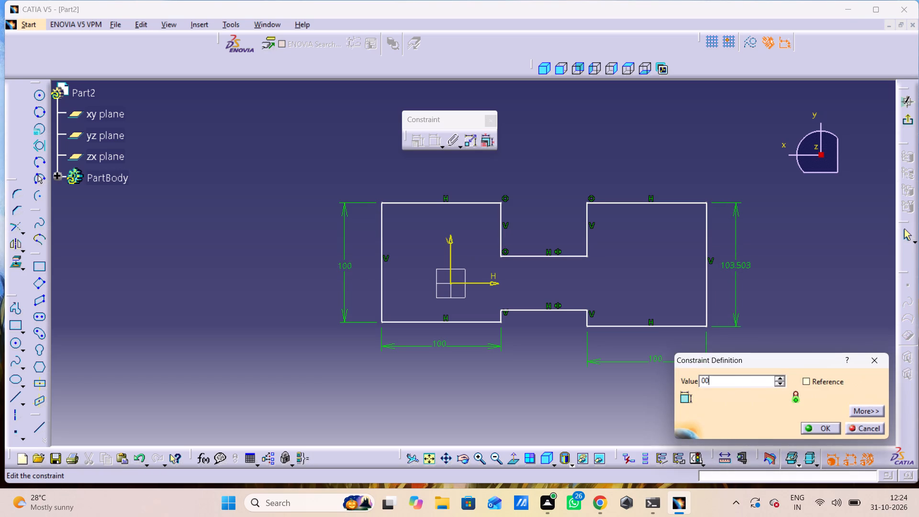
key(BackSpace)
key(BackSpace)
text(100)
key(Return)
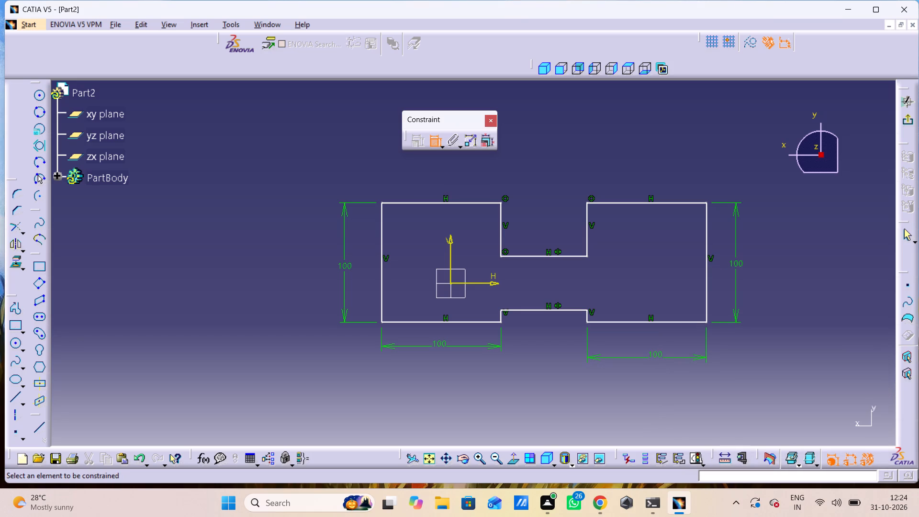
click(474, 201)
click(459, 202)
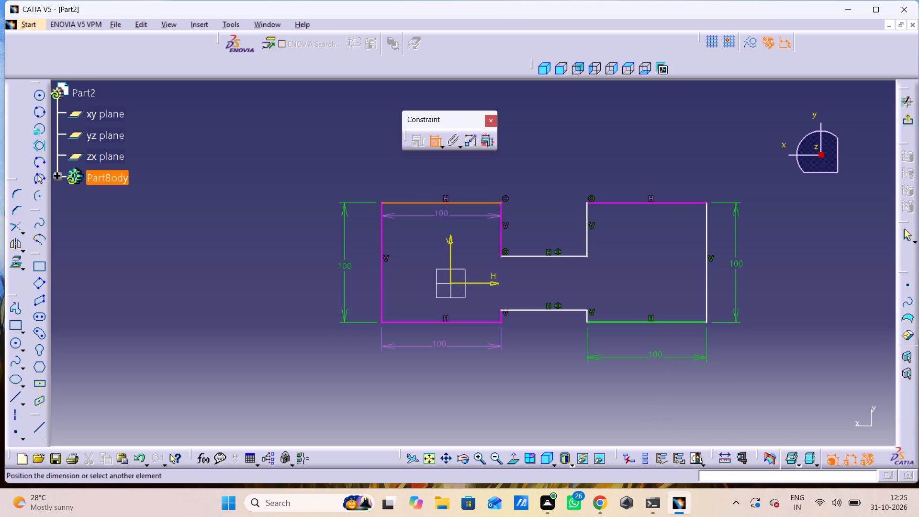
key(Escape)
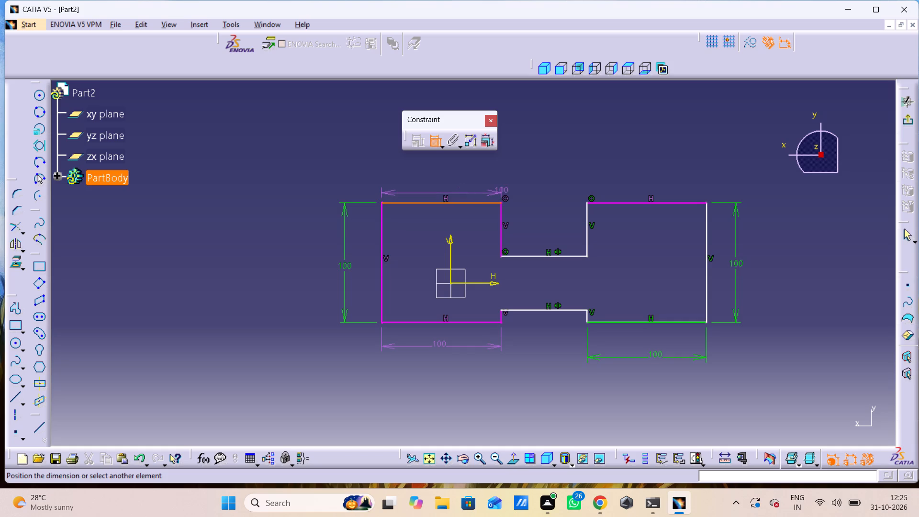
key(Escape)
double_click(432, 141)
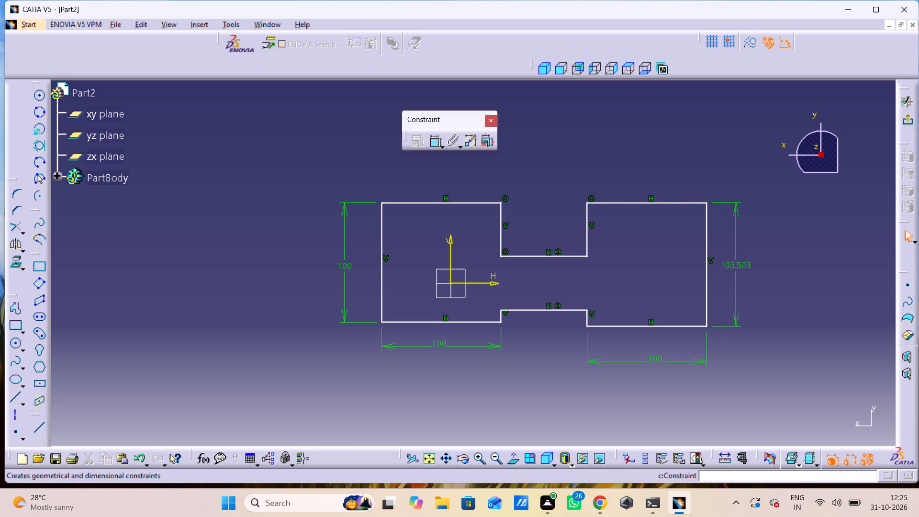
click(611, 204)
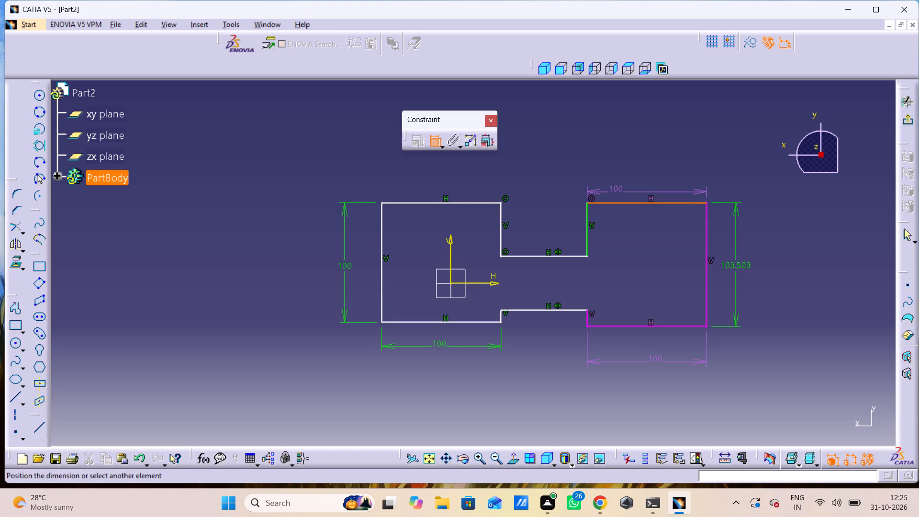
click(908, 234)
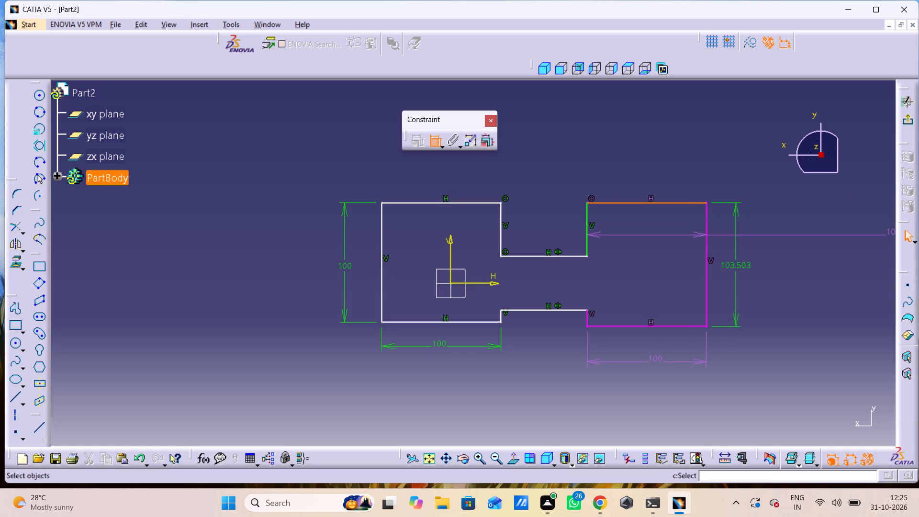
Dimension the gap between the two blocks' upper inner corners above the profile and set it to 110 mm.
click(437, 141)
click(437, 141)
double_click(437, 141)
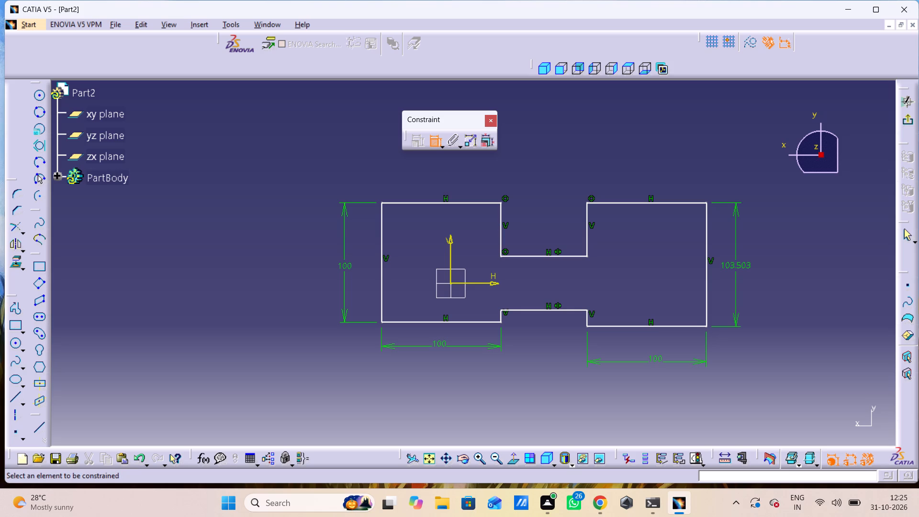
click(502, 203)
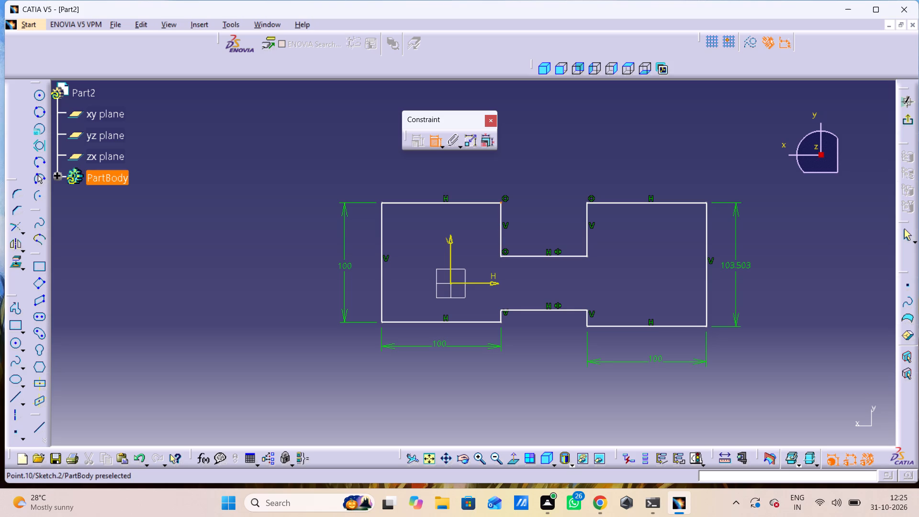
click(589, 202)
click(549, 178)
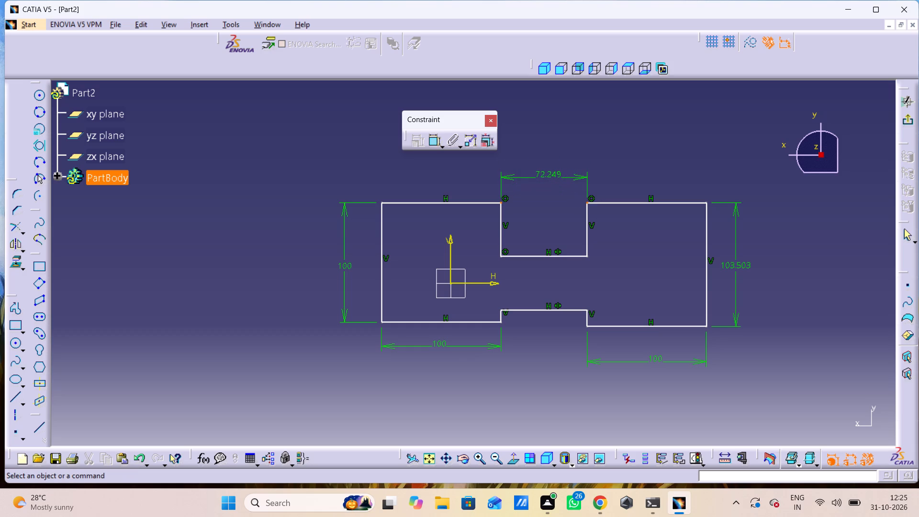
double_click(547, 175)
key(1)
key(1)
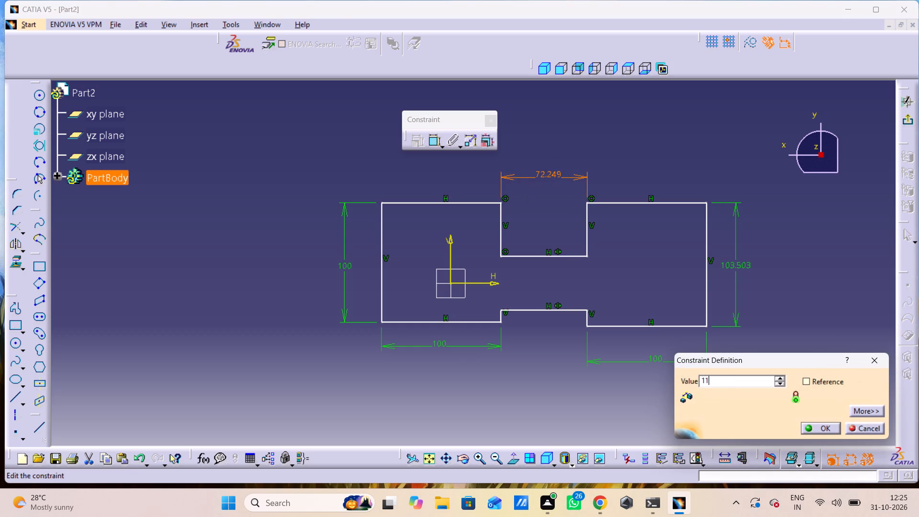
key(0)
key(Return)
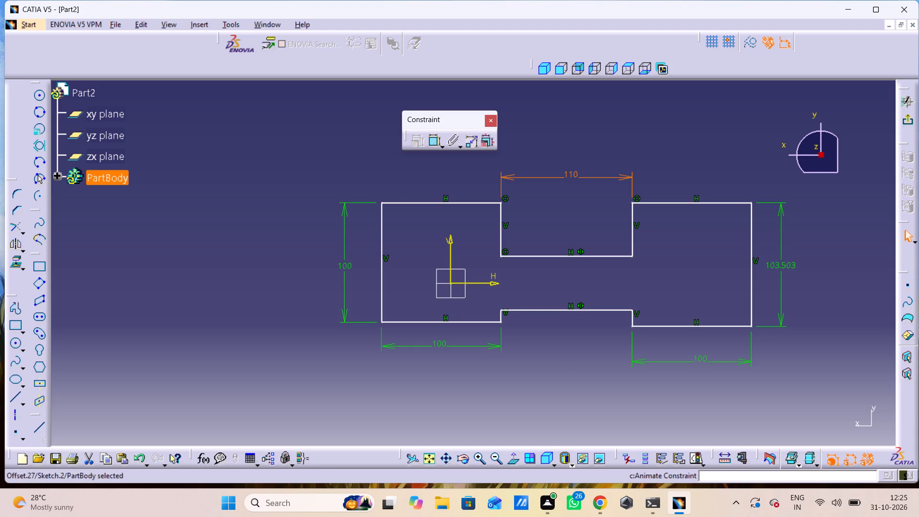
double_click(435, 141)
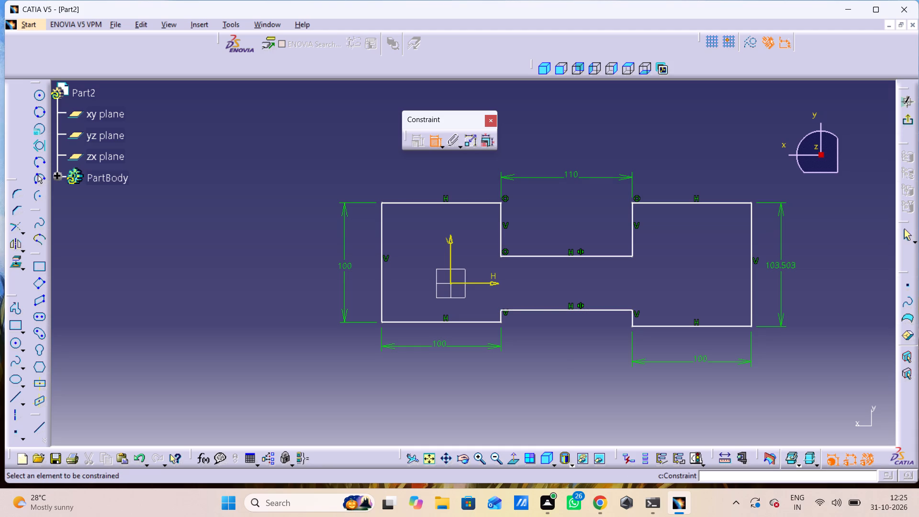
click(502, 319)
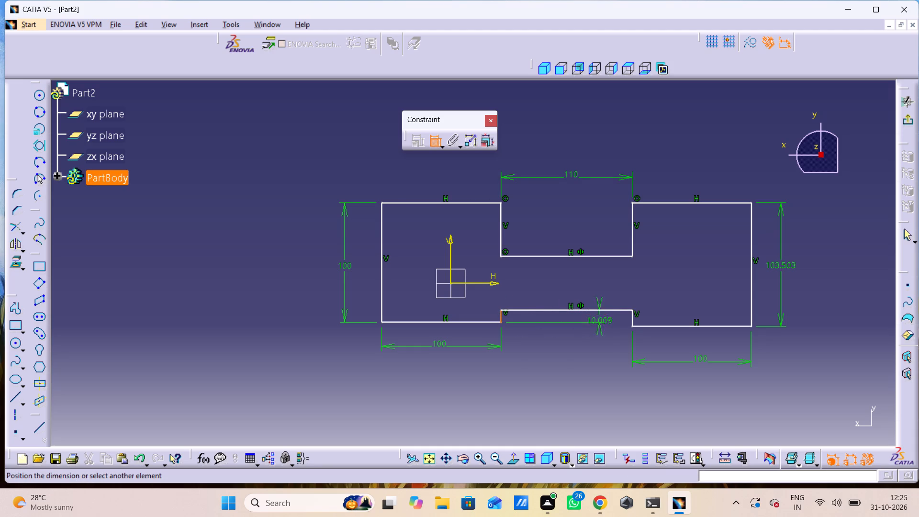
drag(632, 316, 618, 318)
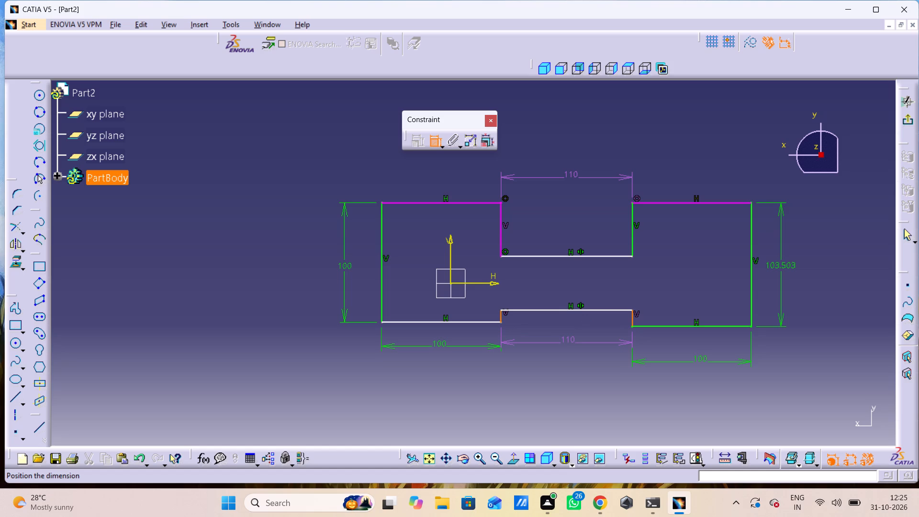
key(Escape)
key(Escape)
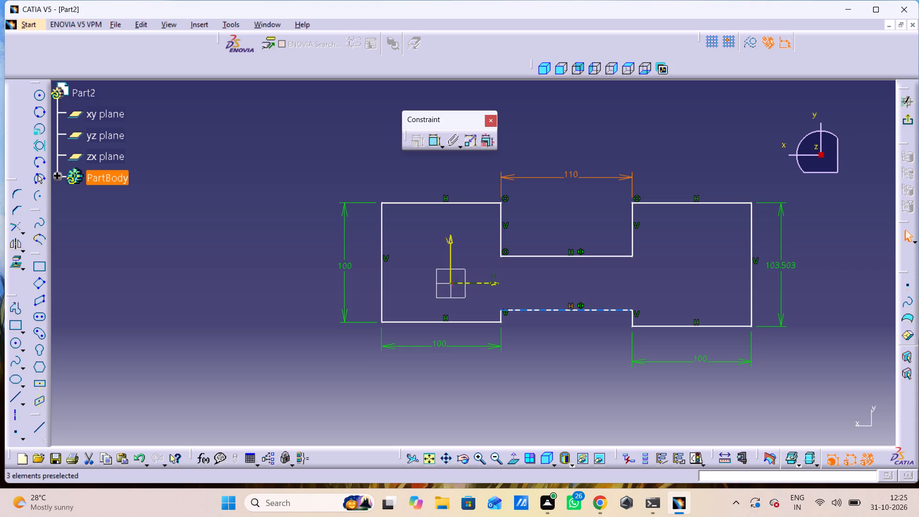
Dimension the distance between the upper and lower edges of the narrow middle section, placing it inside the profile.
double_click(439, 148)
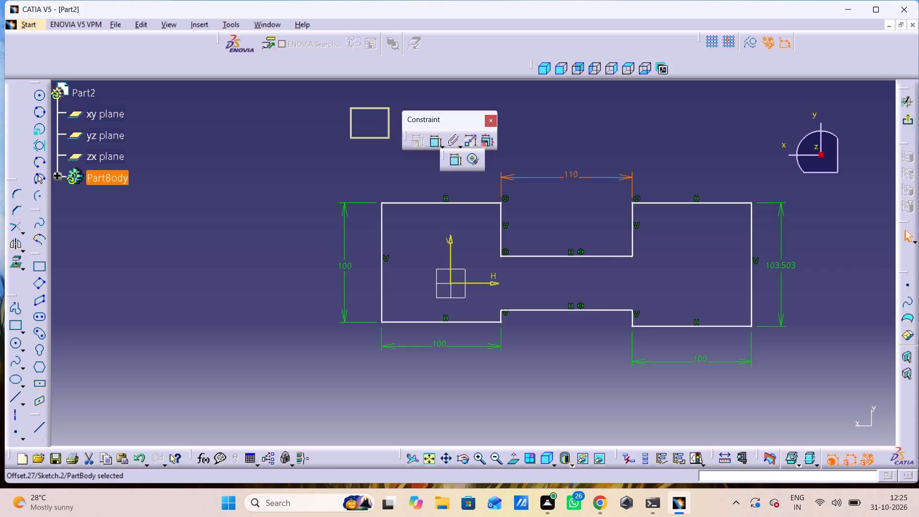
click(479, 125)
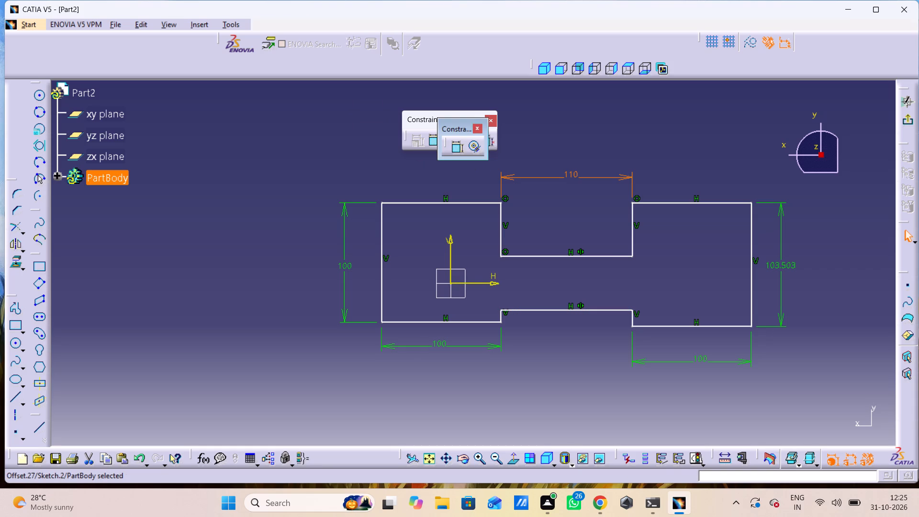
double_click(431, 142)
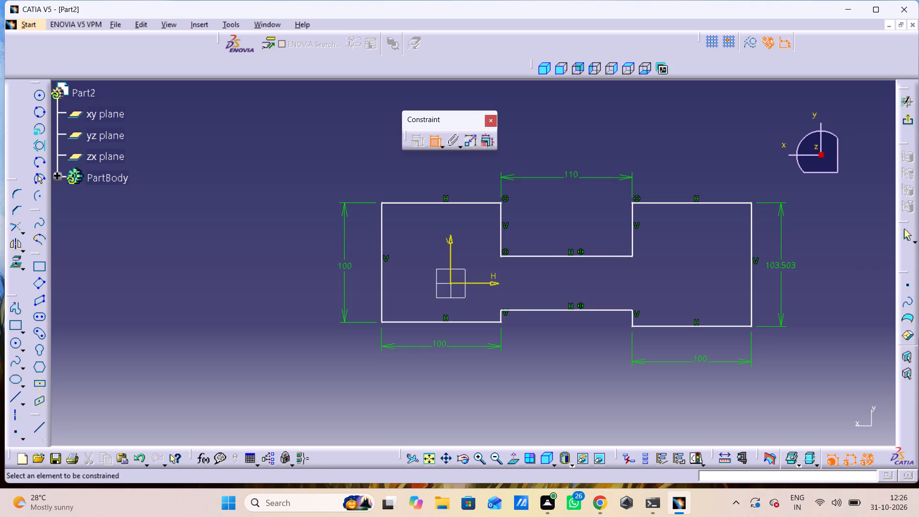
click(546, 257)
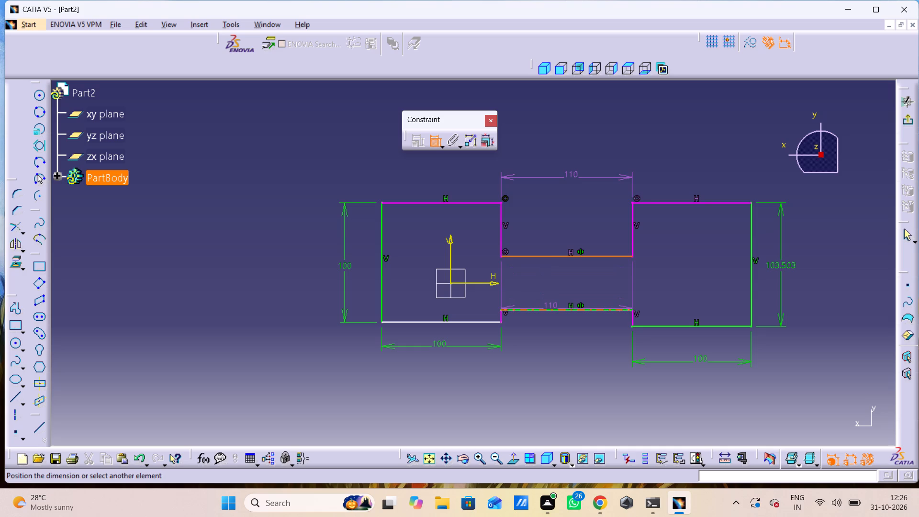
click(550, 308)
click(619, 285)
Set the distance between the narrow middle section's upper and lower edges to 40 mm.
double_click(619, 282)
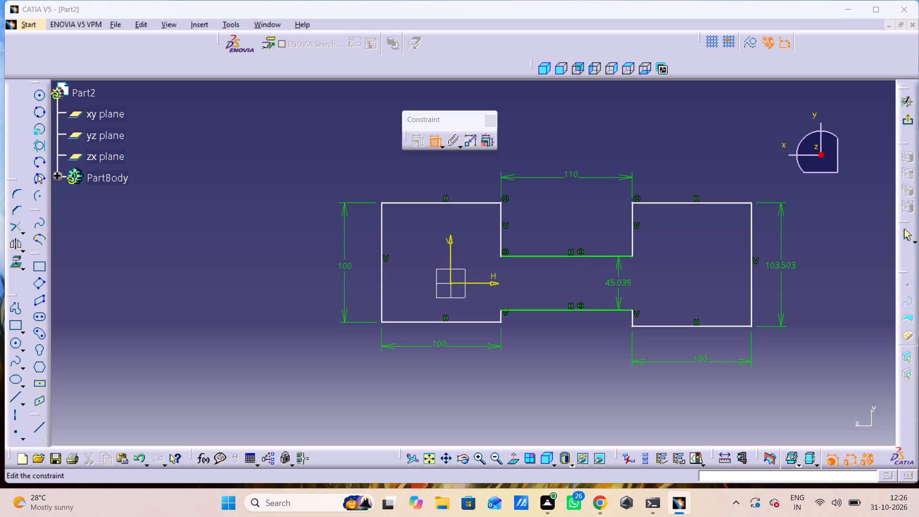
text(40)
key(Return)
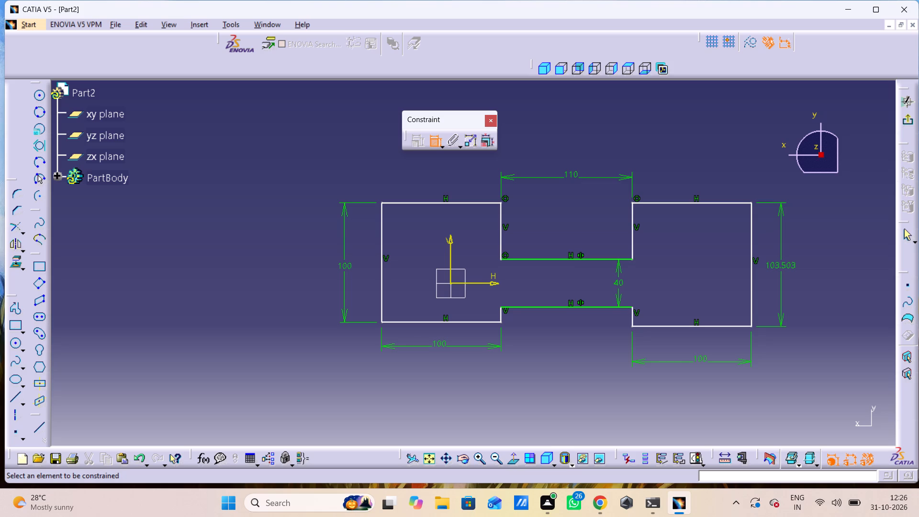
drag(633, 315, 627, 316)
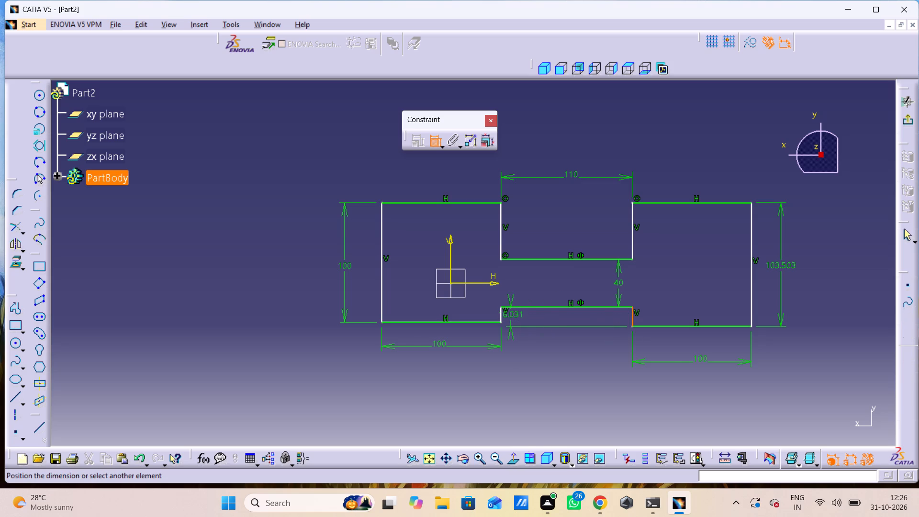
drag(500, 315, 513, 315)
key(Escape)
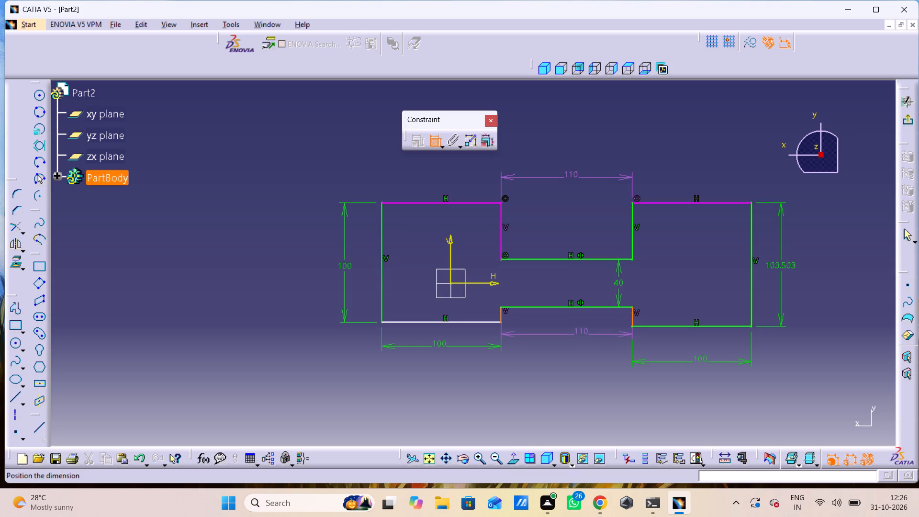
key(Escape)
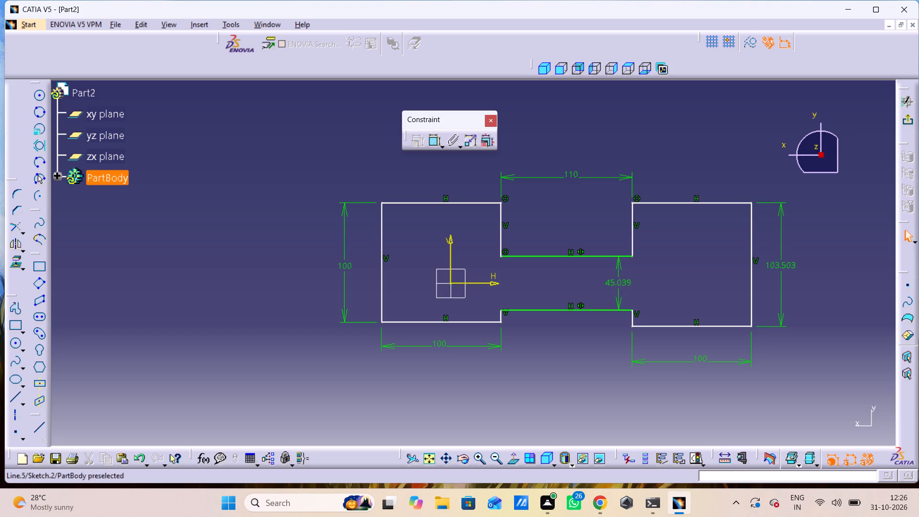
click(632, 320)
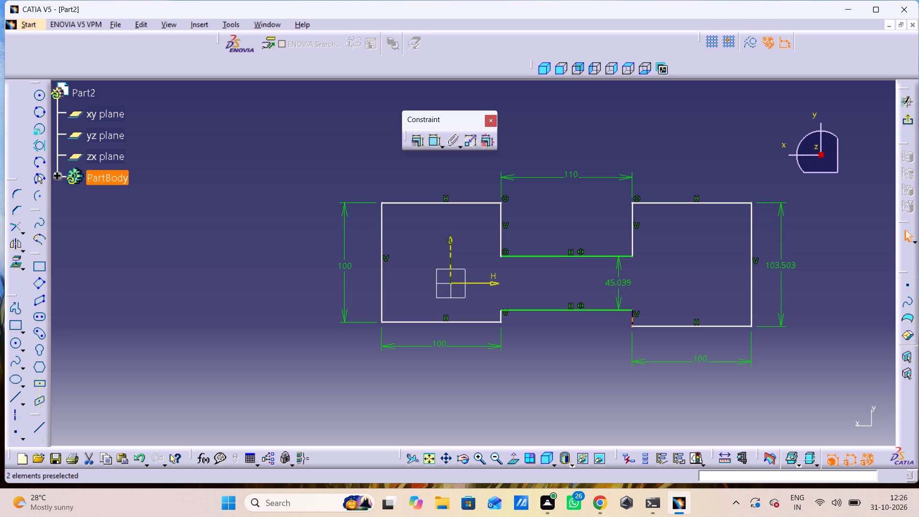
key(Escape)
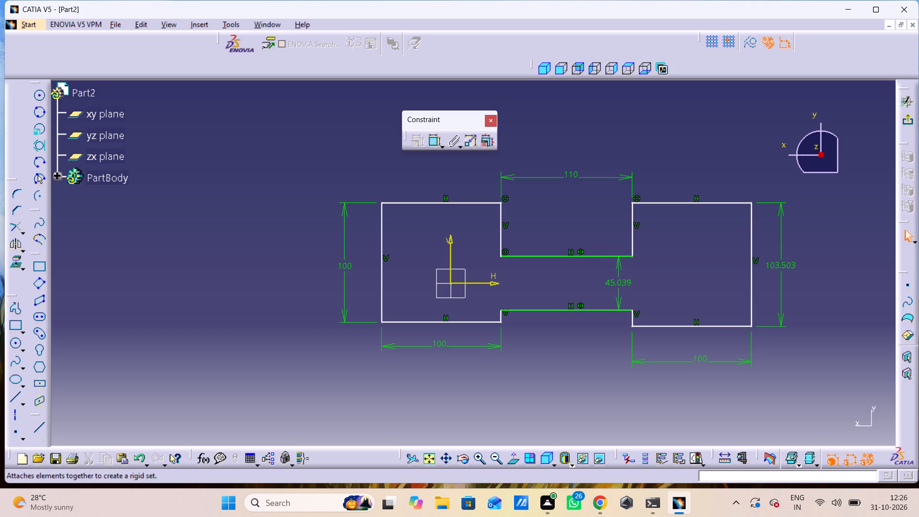
Dimension the right block's short lower inner vertical edge and set its length to 12 mm.
double_click(438, 144)
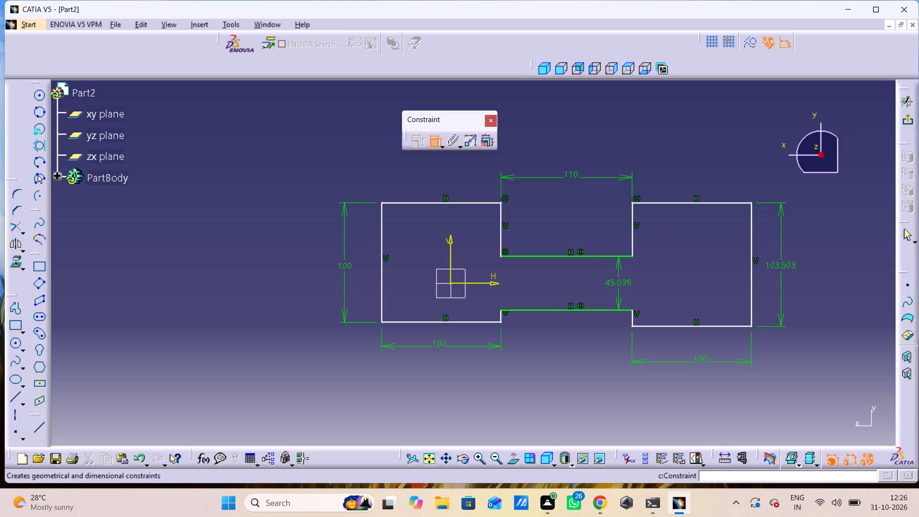
drag(632, 317, 651, 313)
click(672, 298)
click(672, 293)
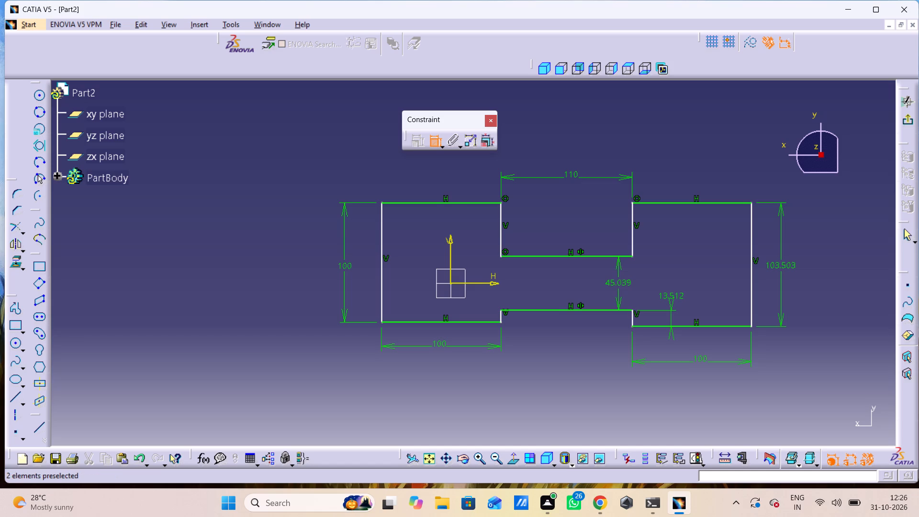
click(672, 293)
key(1)
key(2)
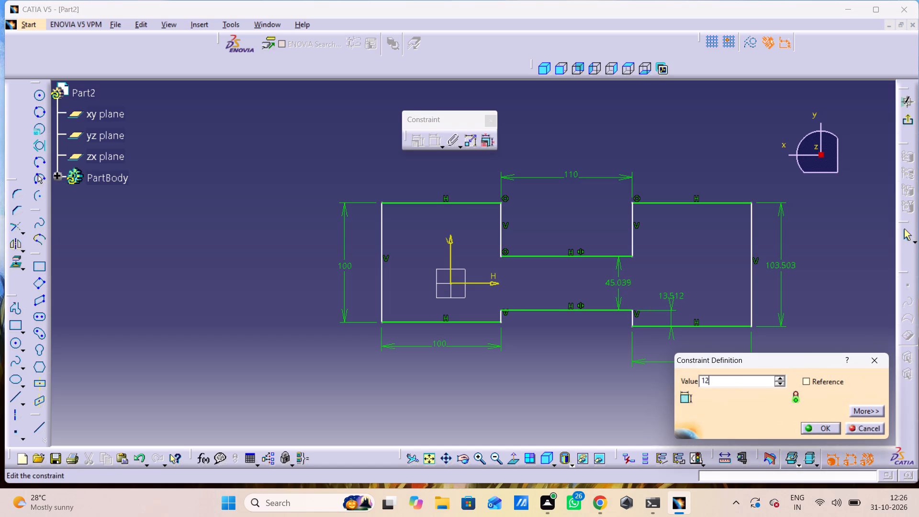
key(Return)
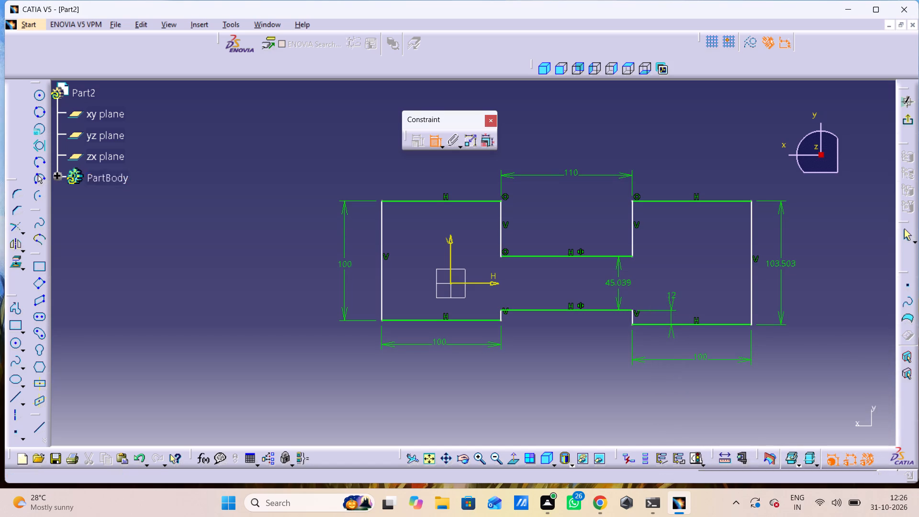
Dimension the right block's upper inner vertical edge and set its length to 12 mm.
click(633, 223)
click(674, 231)
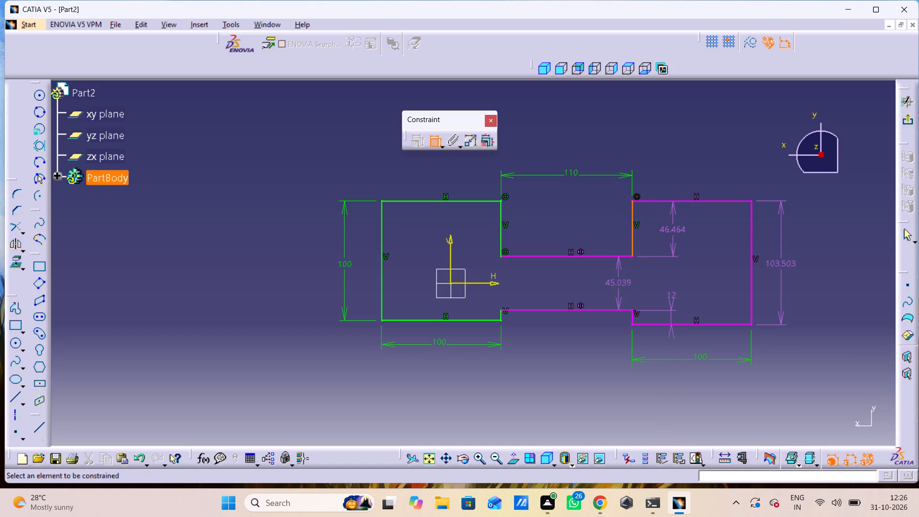
double_click(674, 228)
key(1)
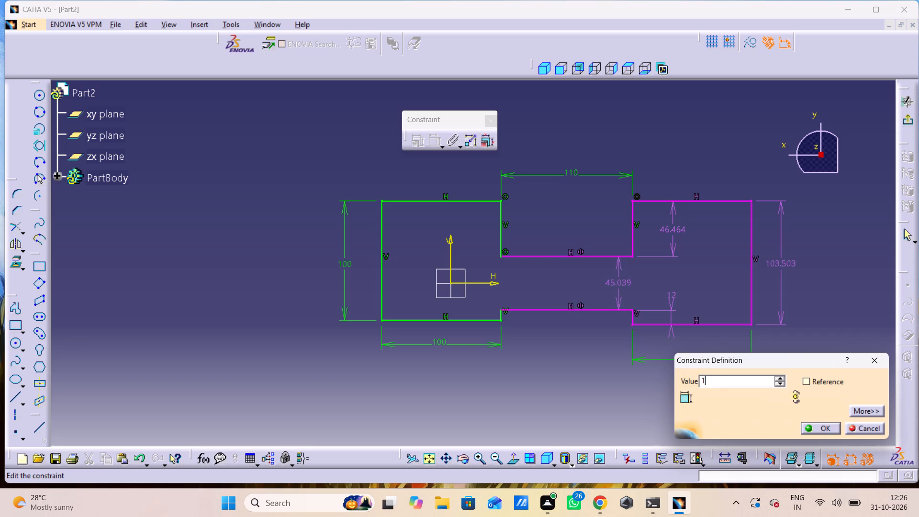
key(2)
key(Return)
Delete the distance dimension between the narrow middle section's upper and lower edges.
click(618, 283)
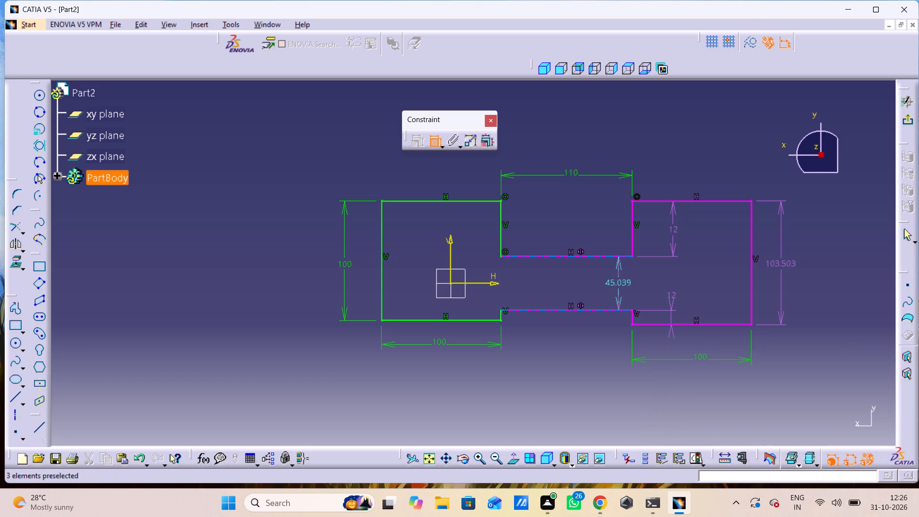
click(434, 146)
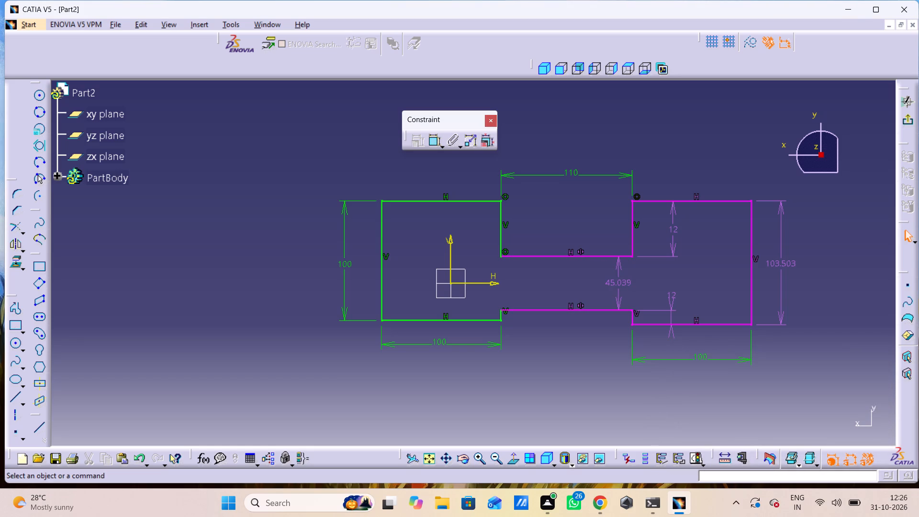
click(620, 276)
key(Delete)
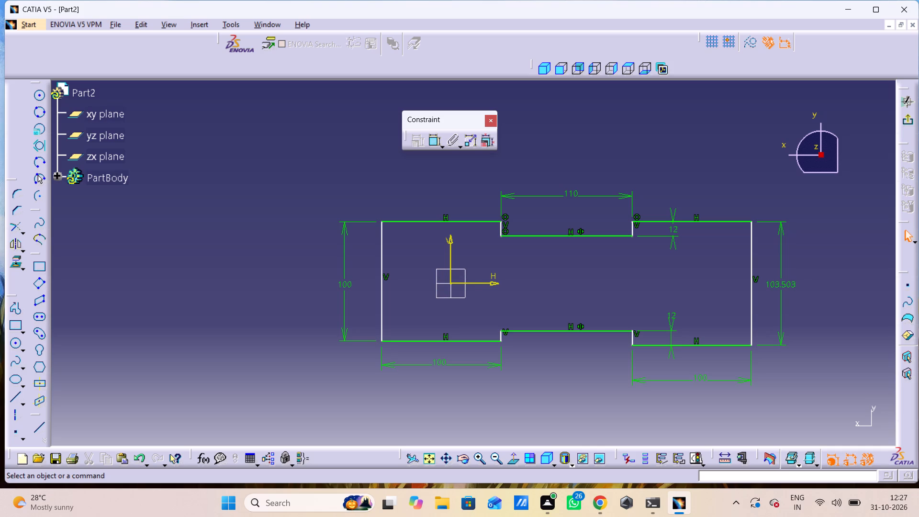
Set the height dimension of the right block's outer vertical edge to 100 mm.
click(789, 285)
double_click(790, 284)
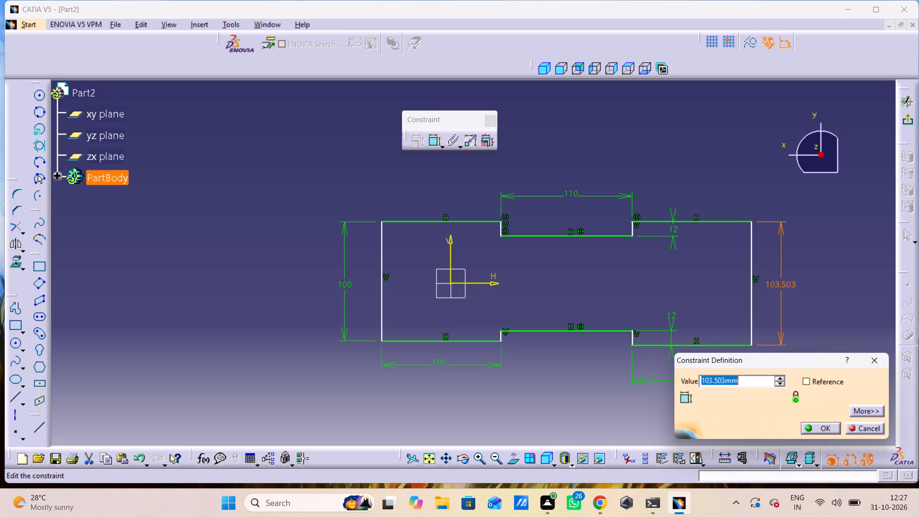
key(1)
text(00)
key(Return)
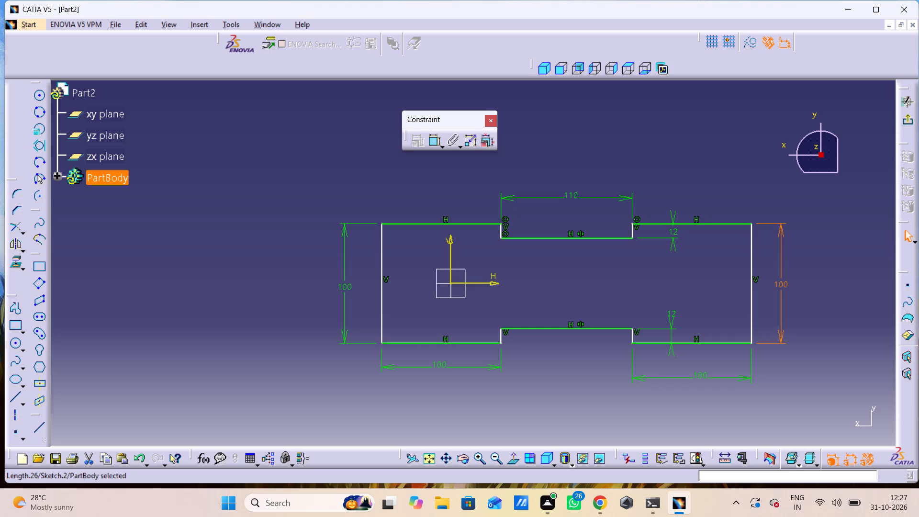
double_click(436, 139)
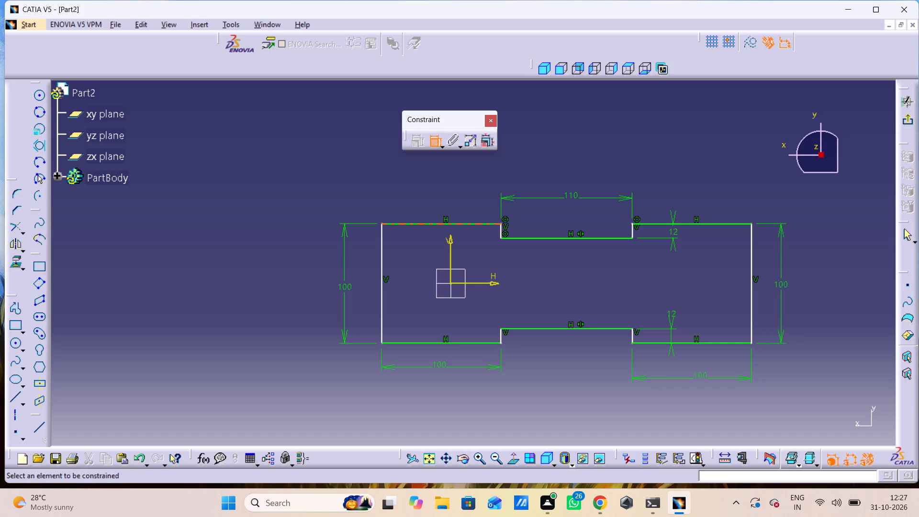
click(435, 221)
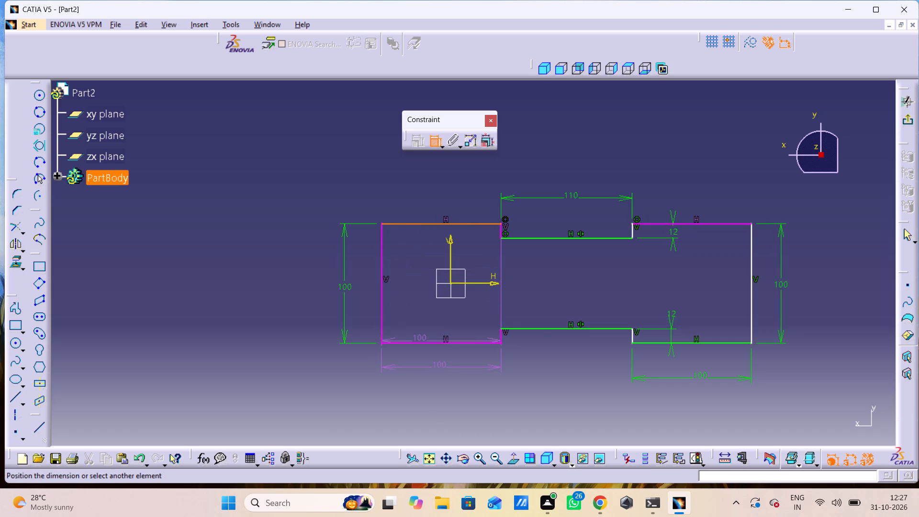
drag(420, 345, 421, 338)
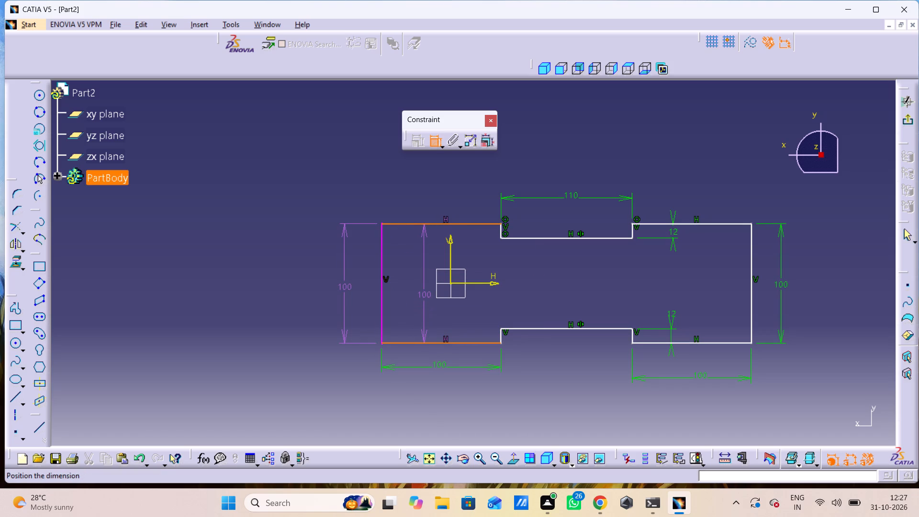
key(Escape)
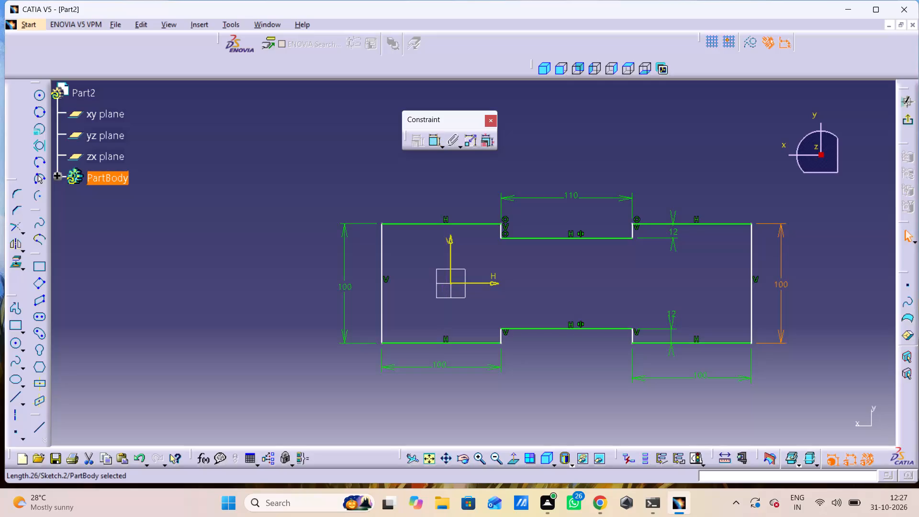
Constrain the outer vertical edges of the two end blocks to be symmetric about the sketch's vertical axis.
click(381, 281)
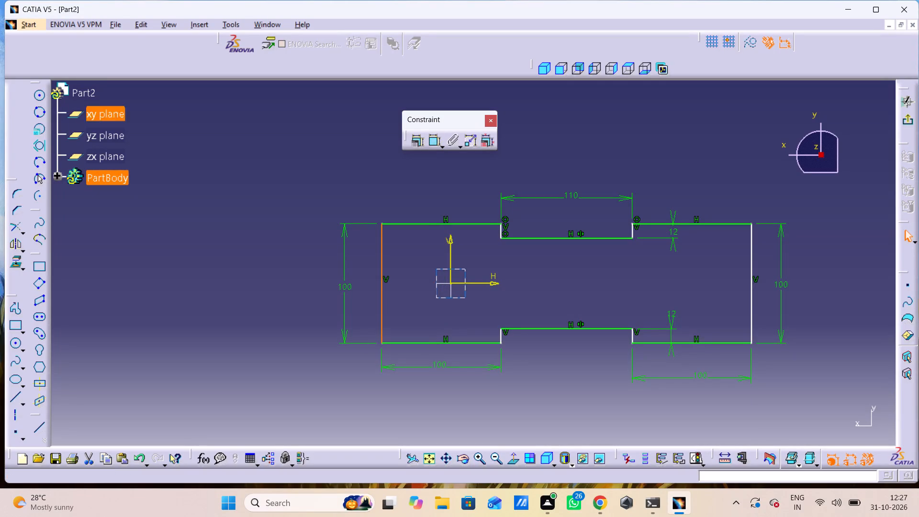
double_click(435, 145)
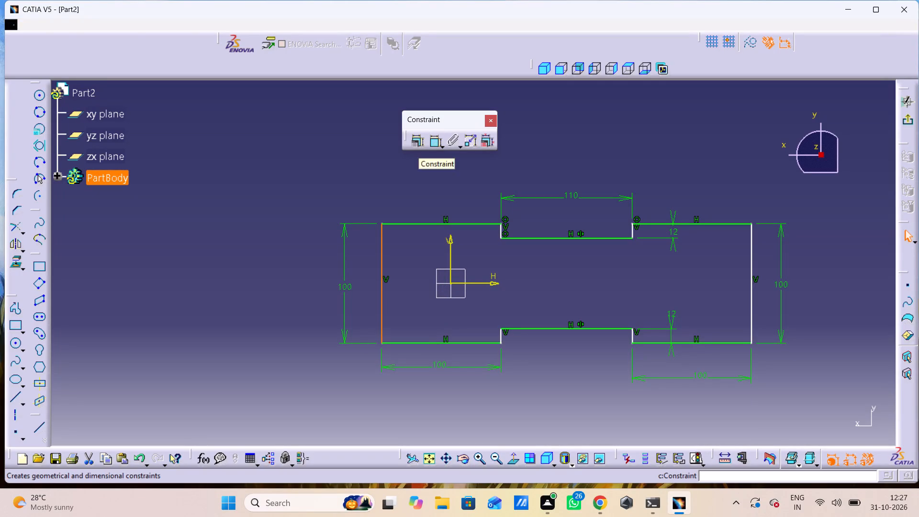
click(751, 258)
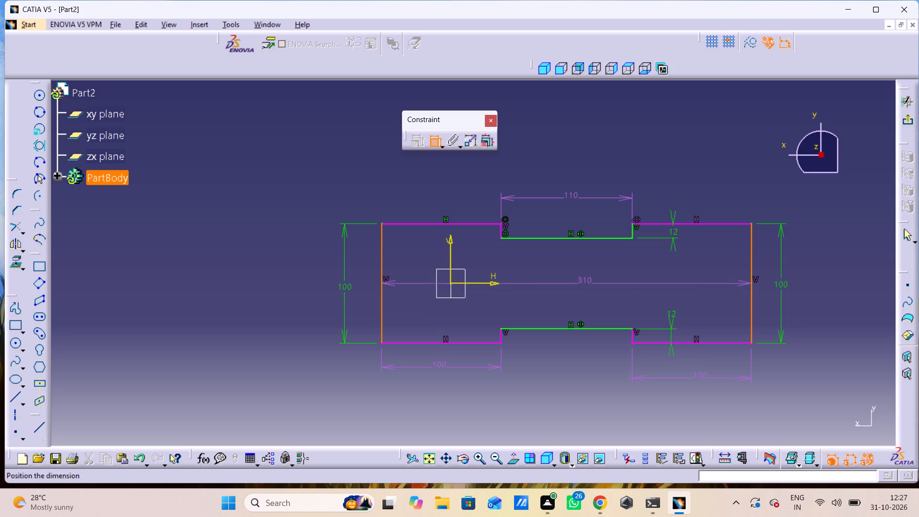
right_click(581, 283)
drag(609, 401, 609, 395)
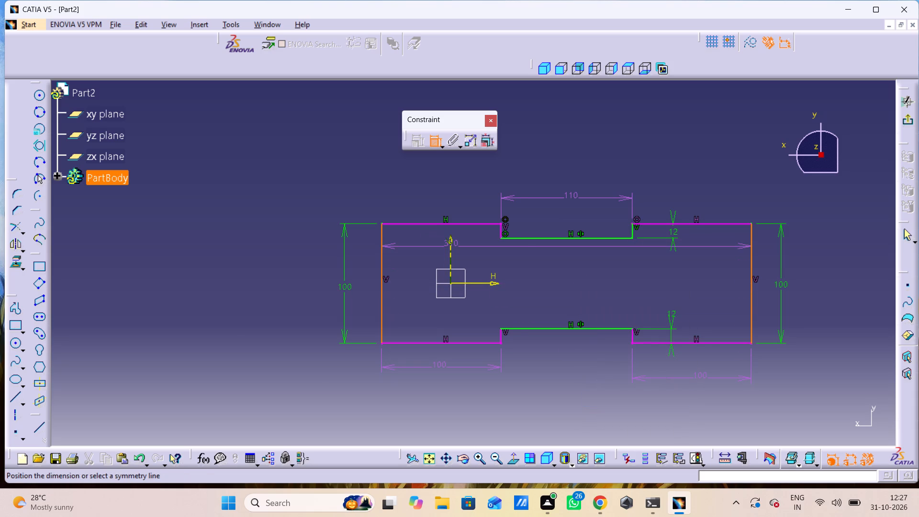
click(451, 246)
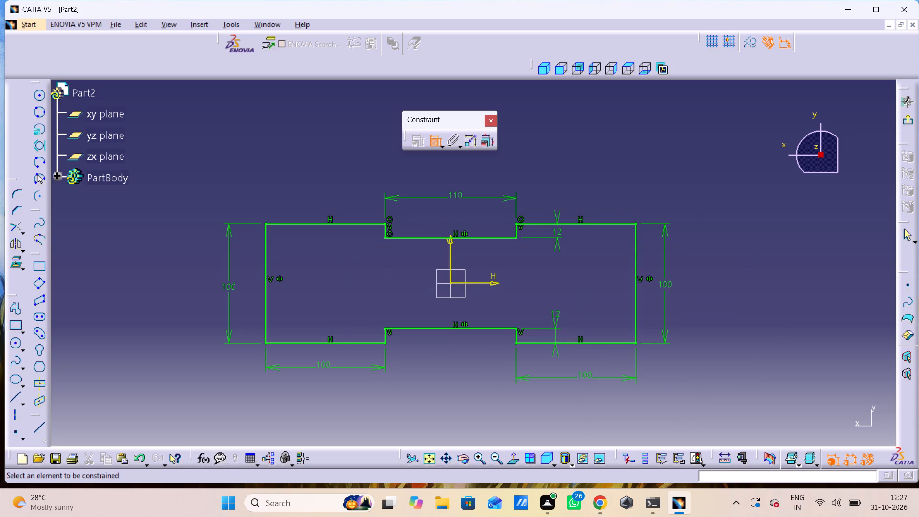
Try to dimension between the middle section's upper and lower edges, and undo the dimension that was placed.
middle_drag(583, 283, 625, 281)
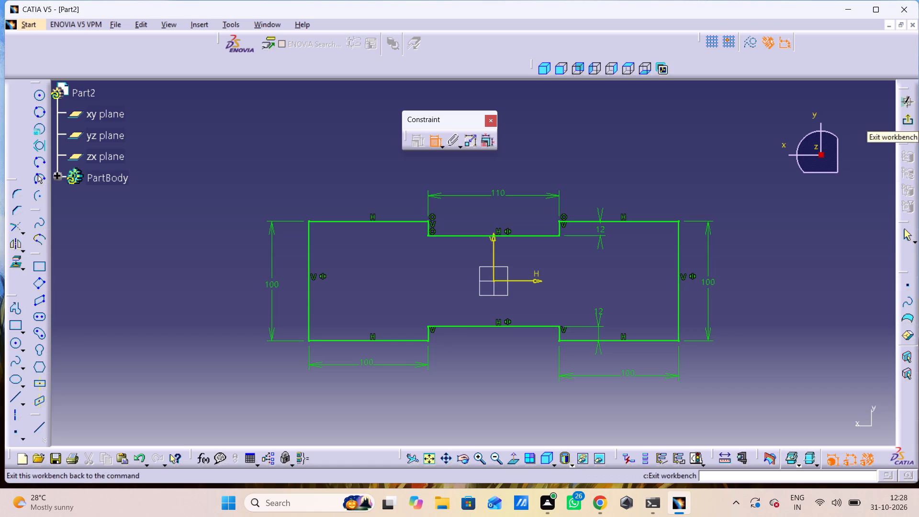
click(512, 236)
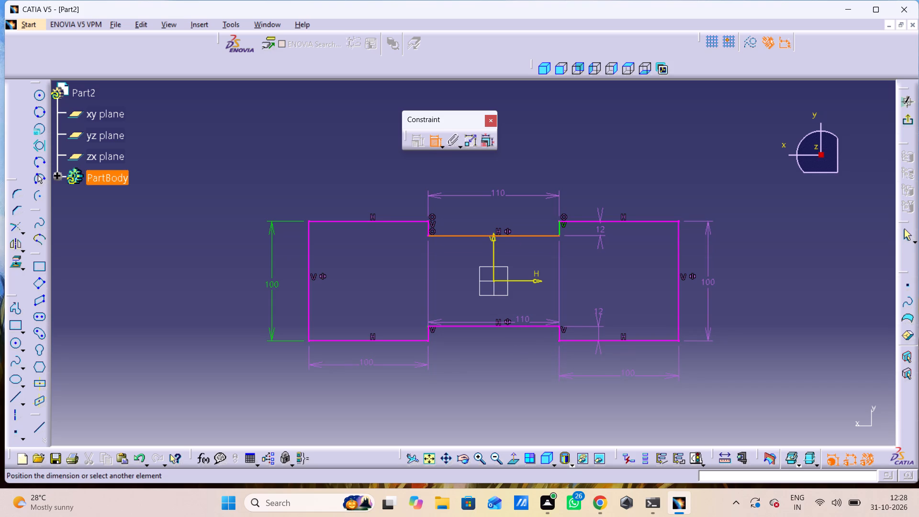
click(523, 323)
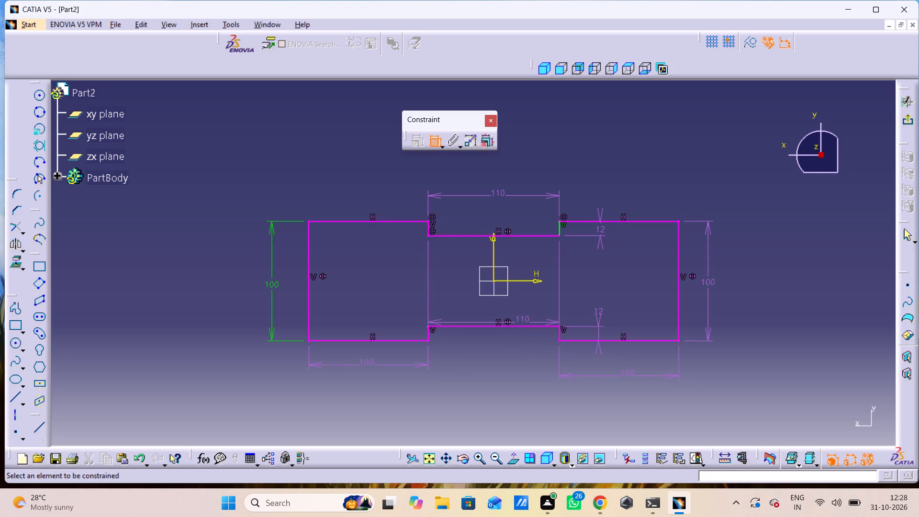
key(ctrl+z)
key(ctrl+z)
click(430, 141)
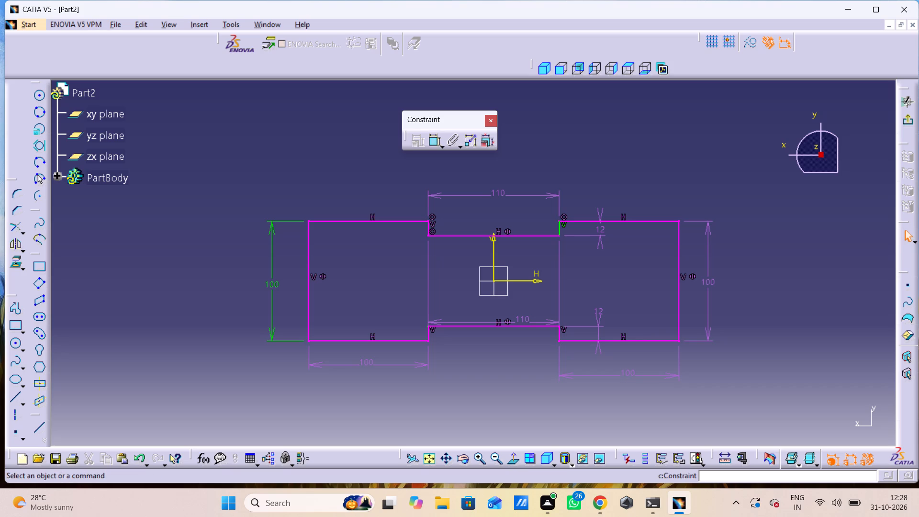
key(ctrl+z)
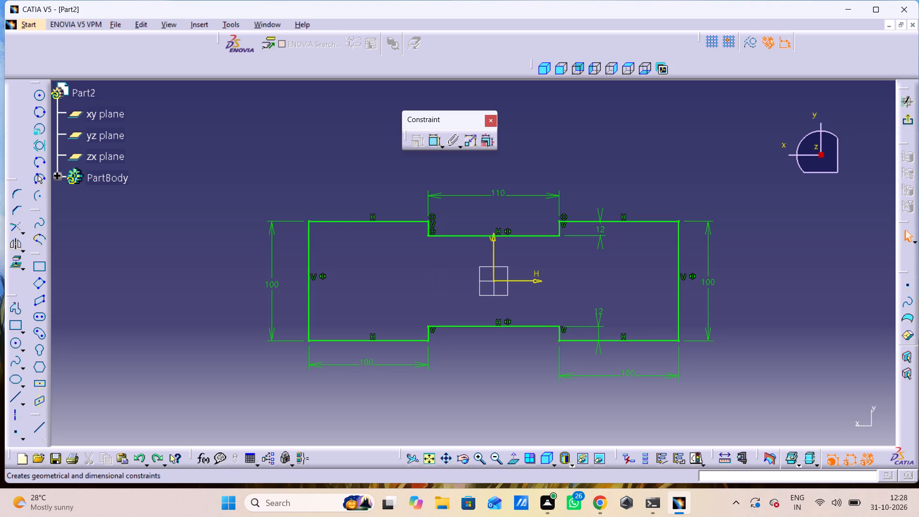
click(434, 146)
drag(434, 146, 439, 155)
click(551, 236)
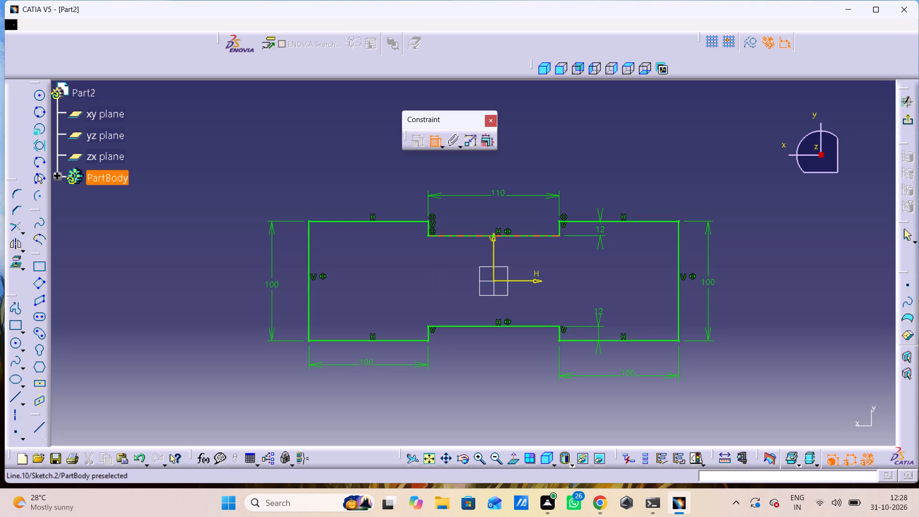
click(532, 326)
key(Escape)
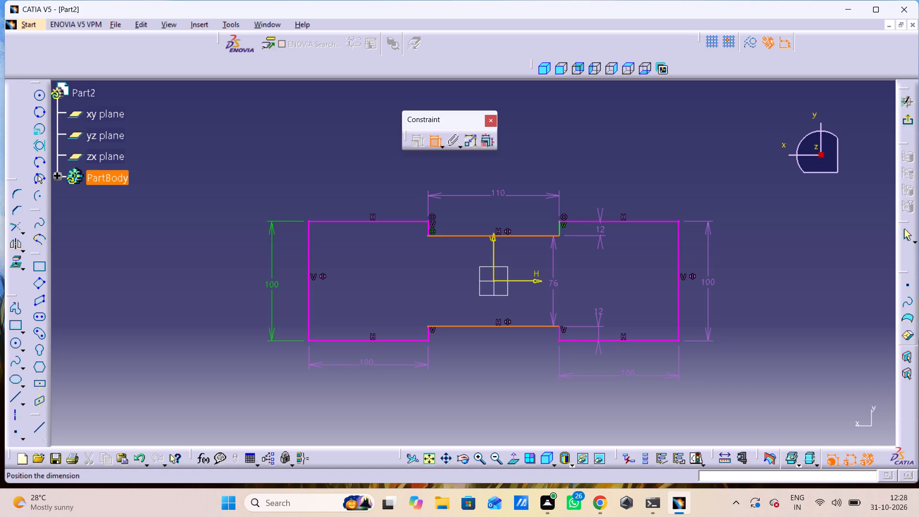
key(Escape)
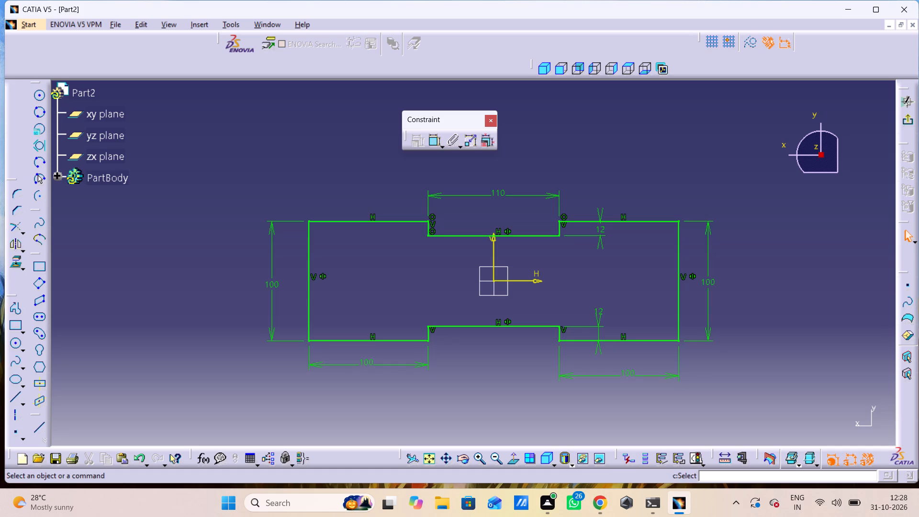
Exit the sketch and pad the stepped profile to a length of 12 mm.
click(905, 124)
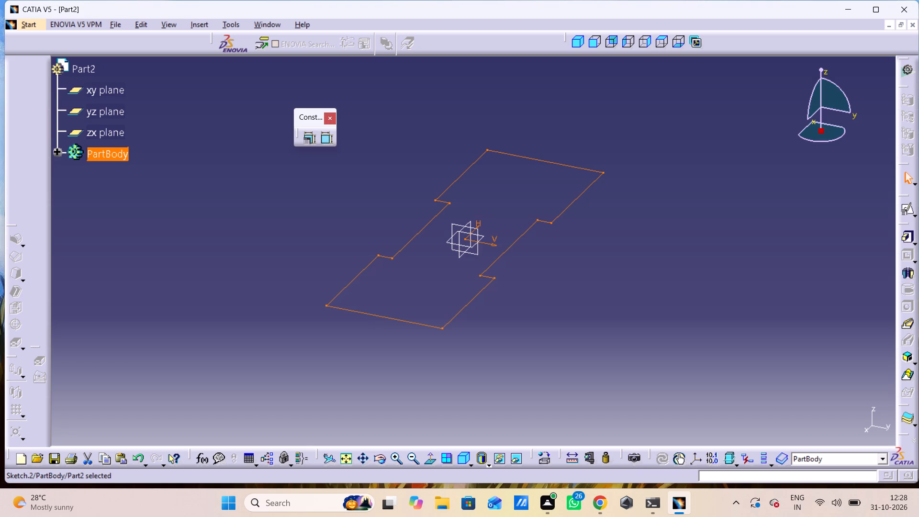
click(908, 237)
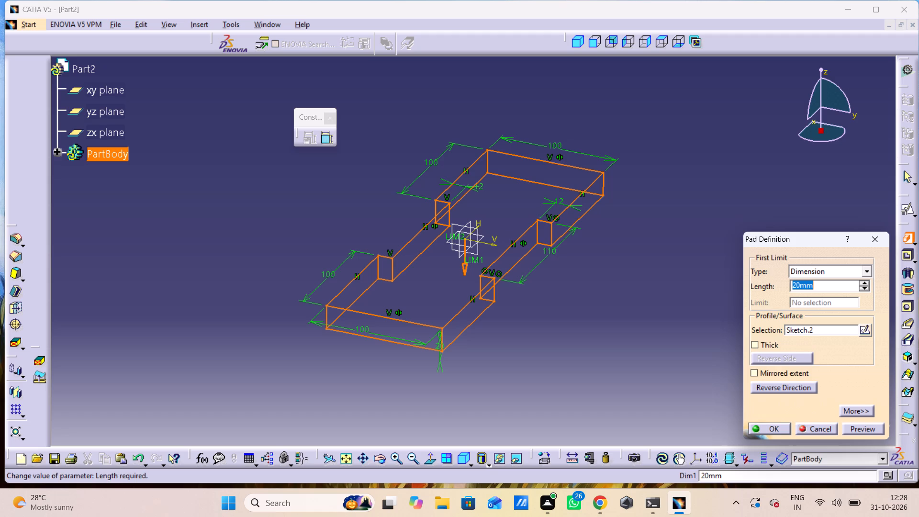
text(12)
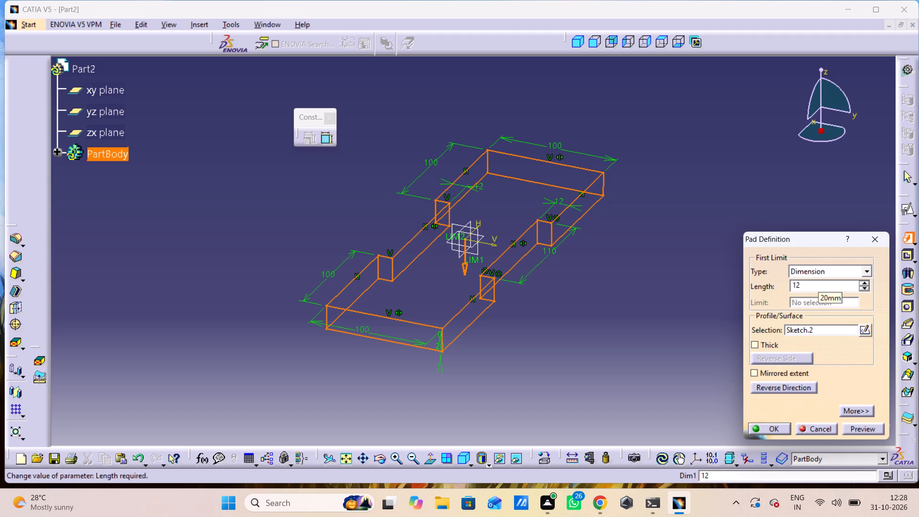
key(Return)
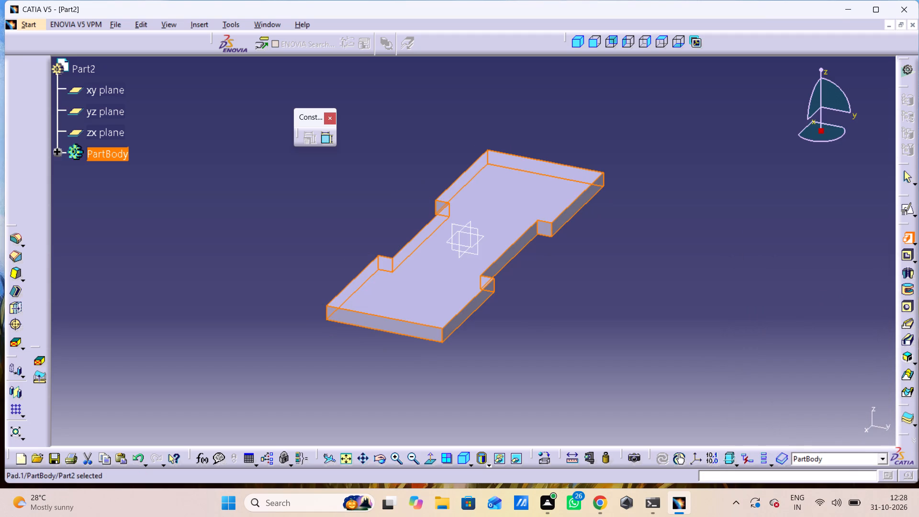
click(728, 265)
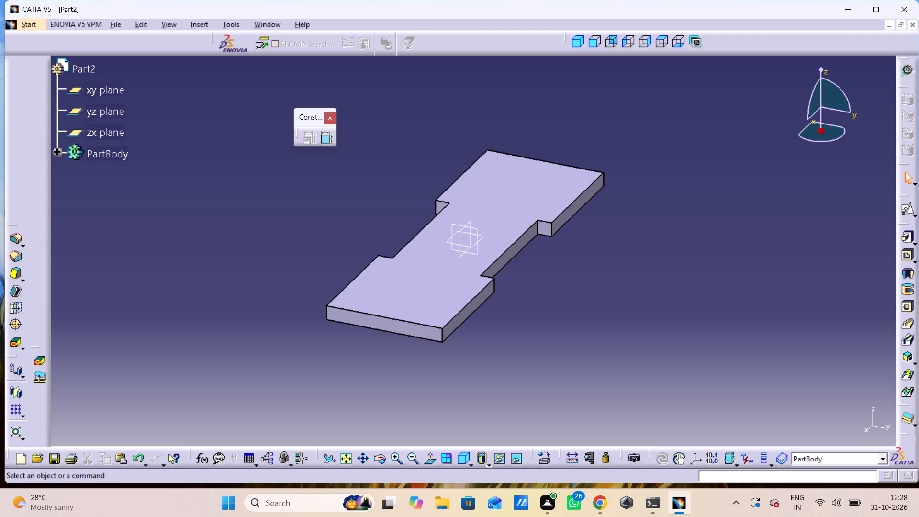
Create a positioned sketch on the zx plane with implicit origin and orientation.
click(469, 224)
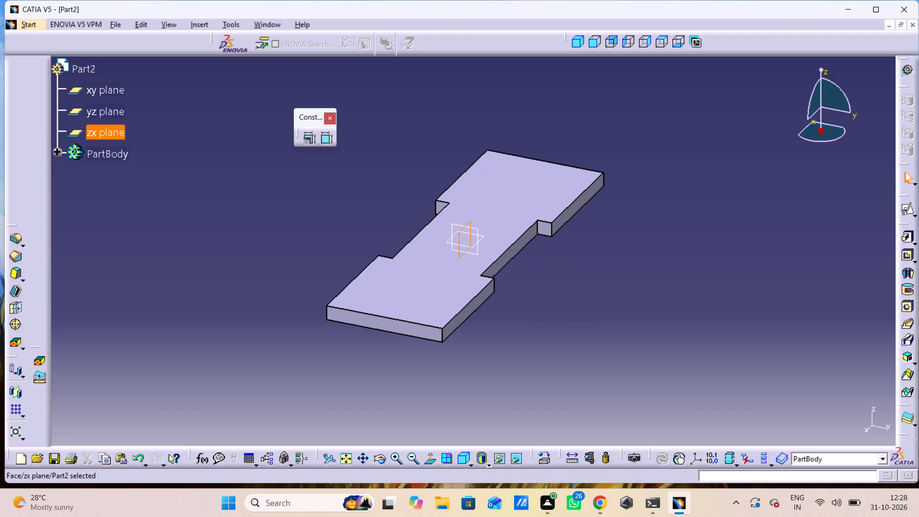
click(916, 212)
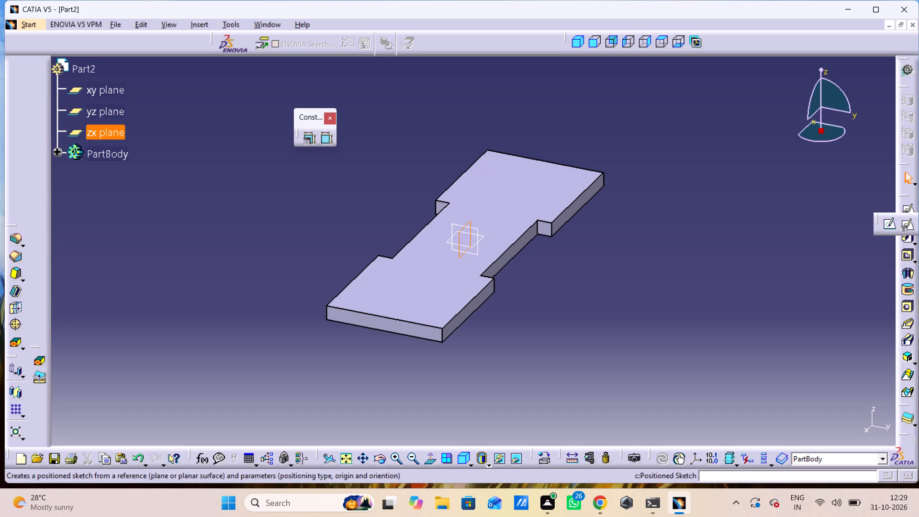
click(906, 225)
drag(906, 215, 848, 196)
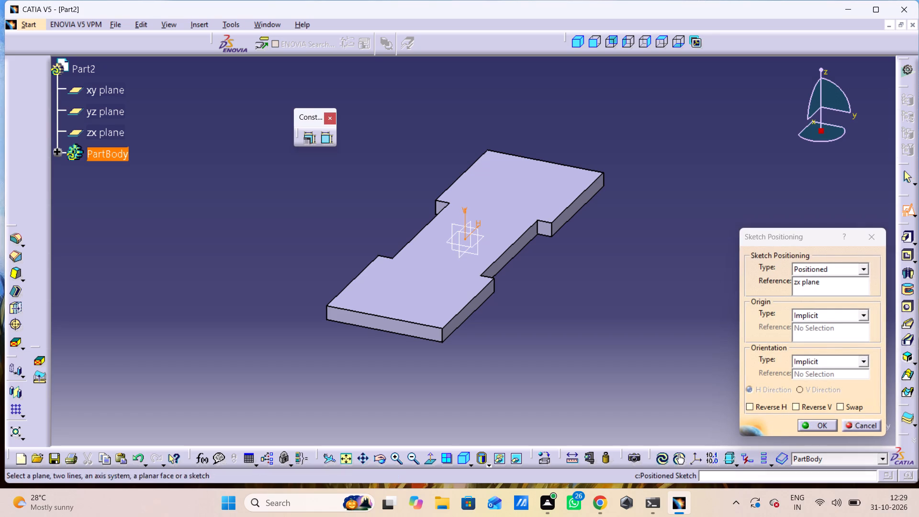
drag(848, 196, 778, 169)
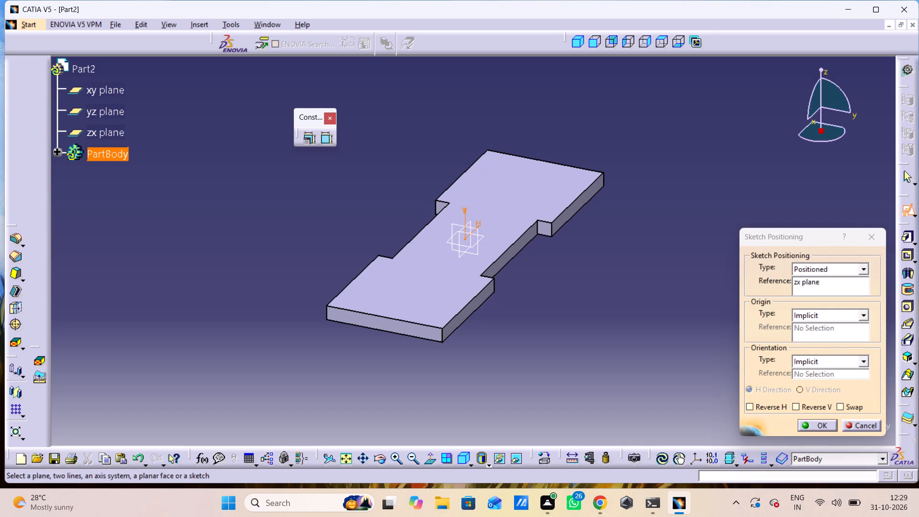
click(811, 426)
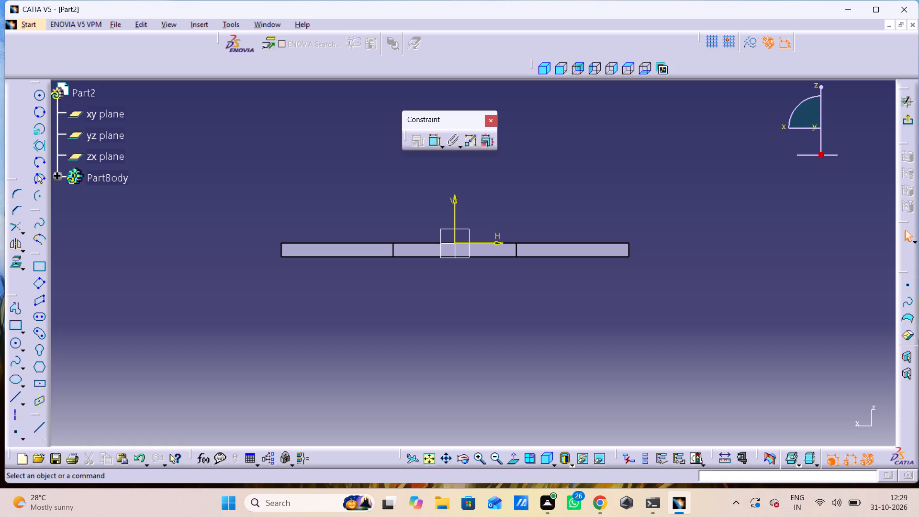
Sketch two concentric circles about 82 mm and 37 mm in diameter, centred on the vertical axis above the plate.
middle_drag(494, 353, 508, 424)
middle_drag(516, 383, 516, 397)
click(15, 343)
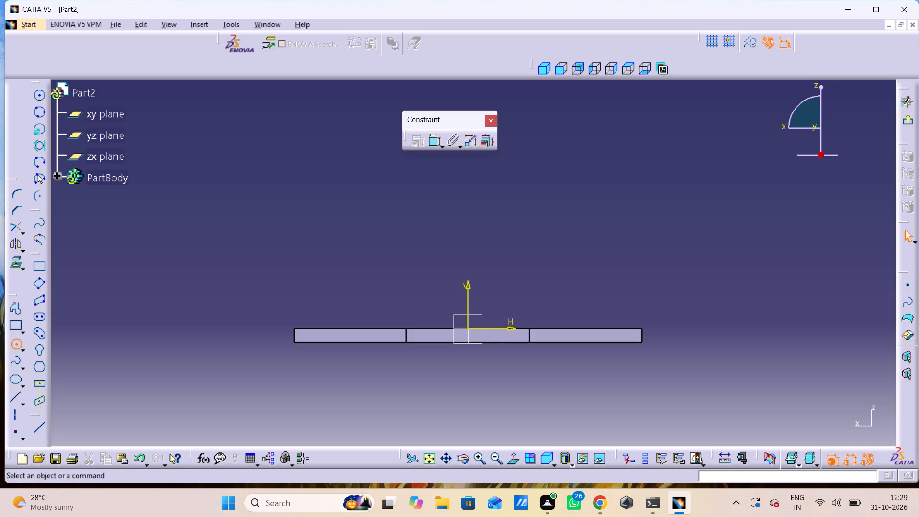
double_click(16, 342)
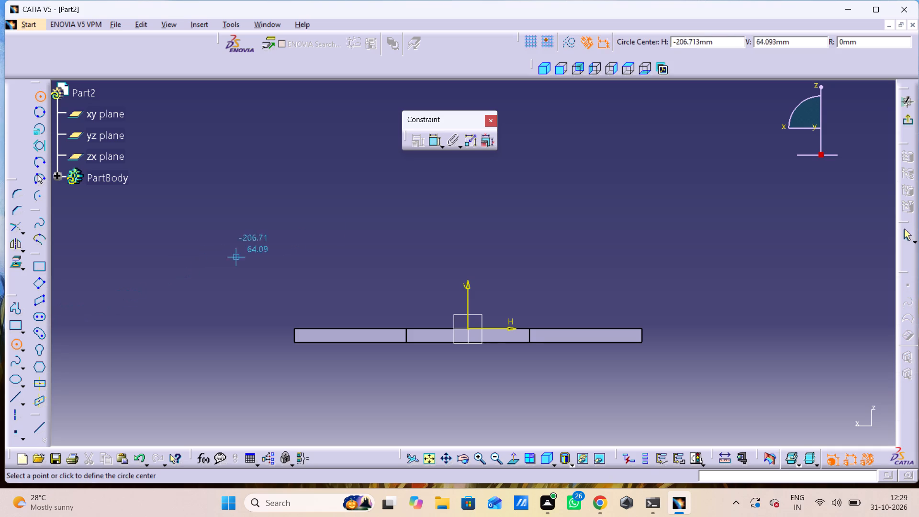
click(466, 175)
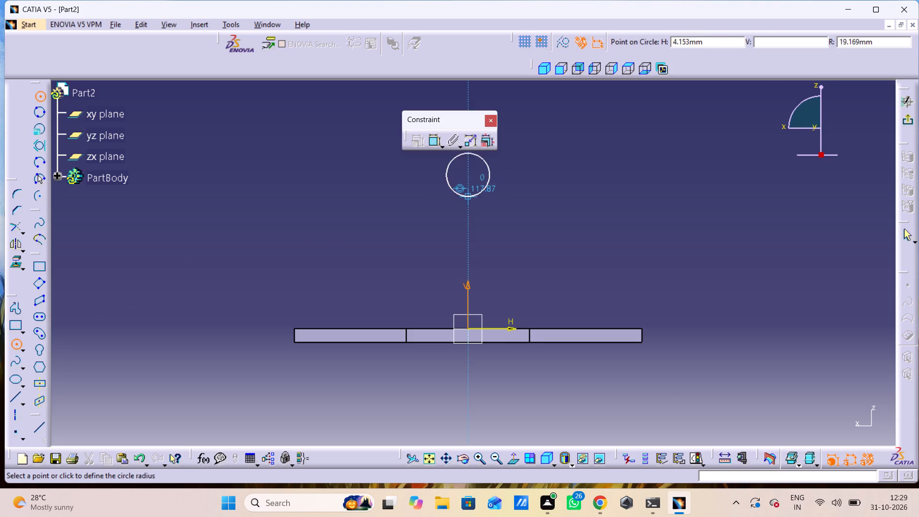
click(475, 220)
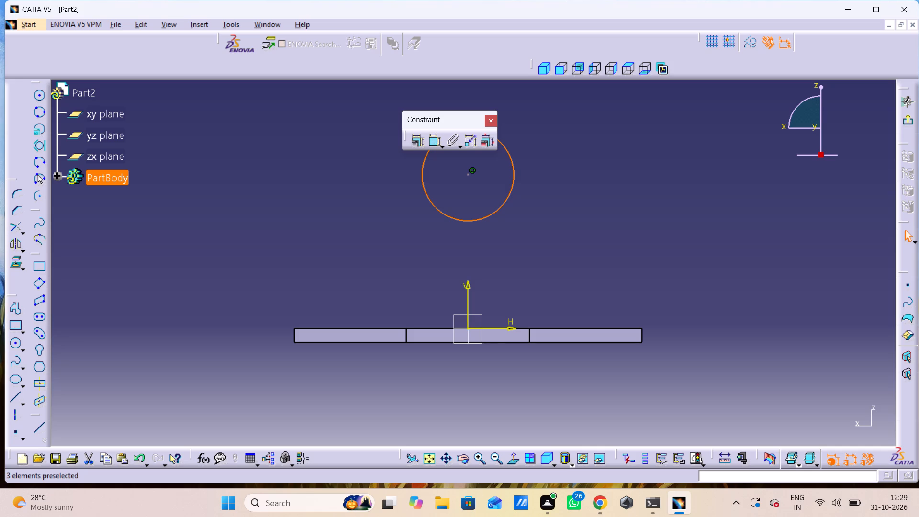
double_click(17, 346)
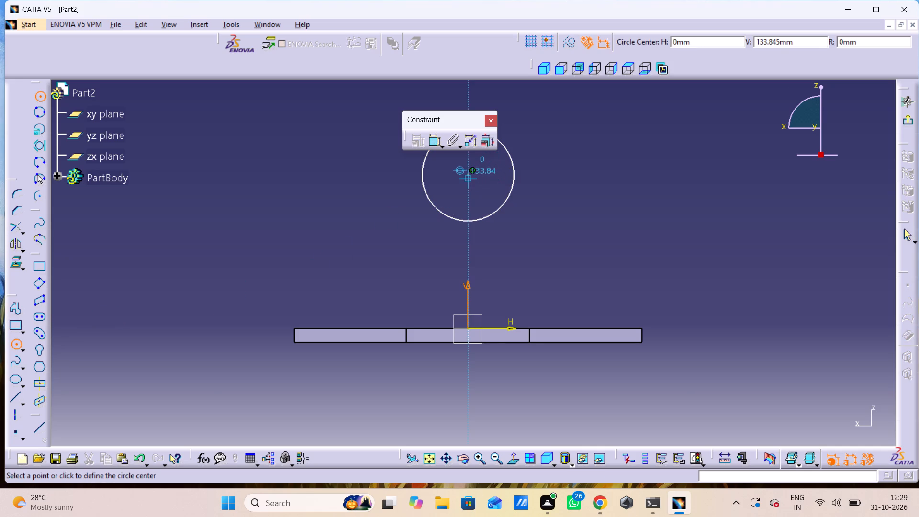
drag(468, 173, 468, 180)
click(480, 192)
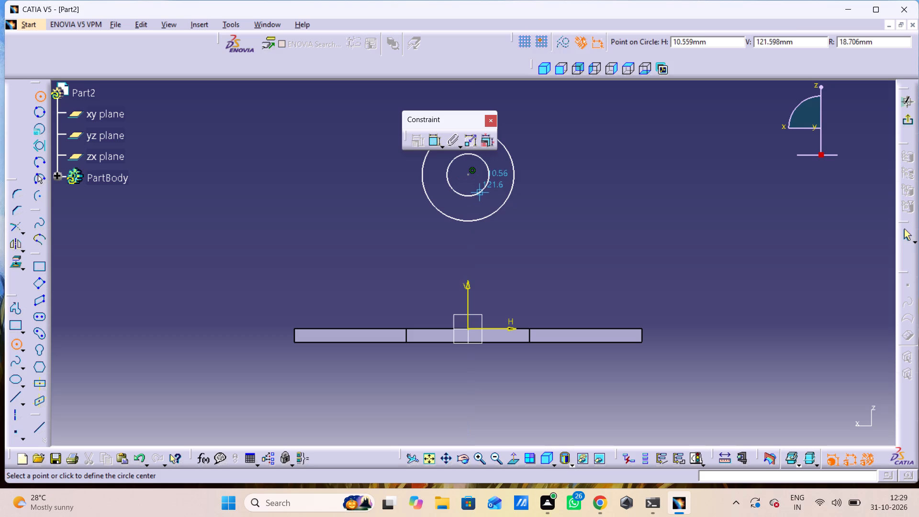
Dimension the outer circle's diameter and set it to 150 mm.
drag(464, 120, 480, 82)
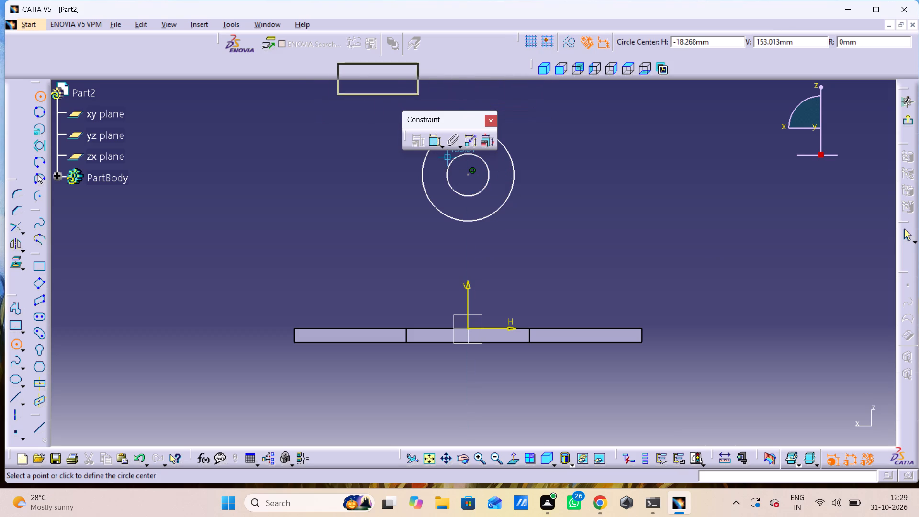
drag(480, 82, 418, 64)
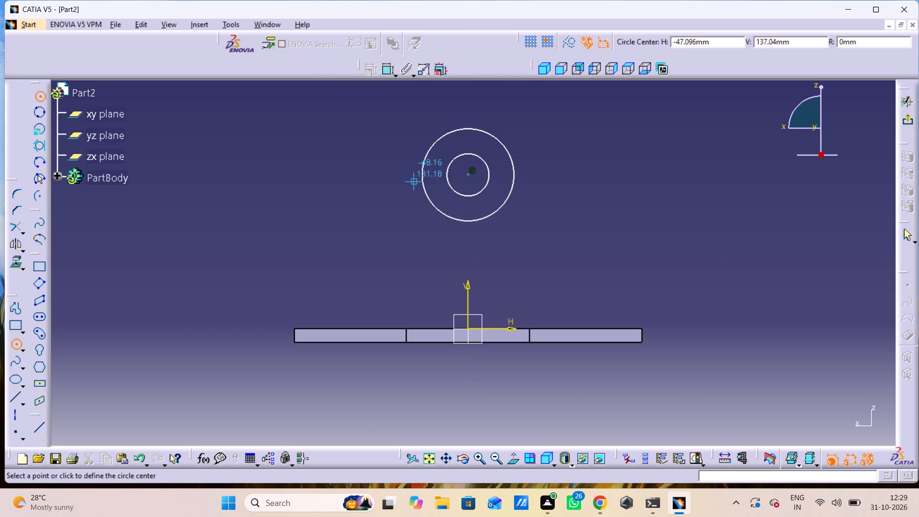
double_click(389, 67)
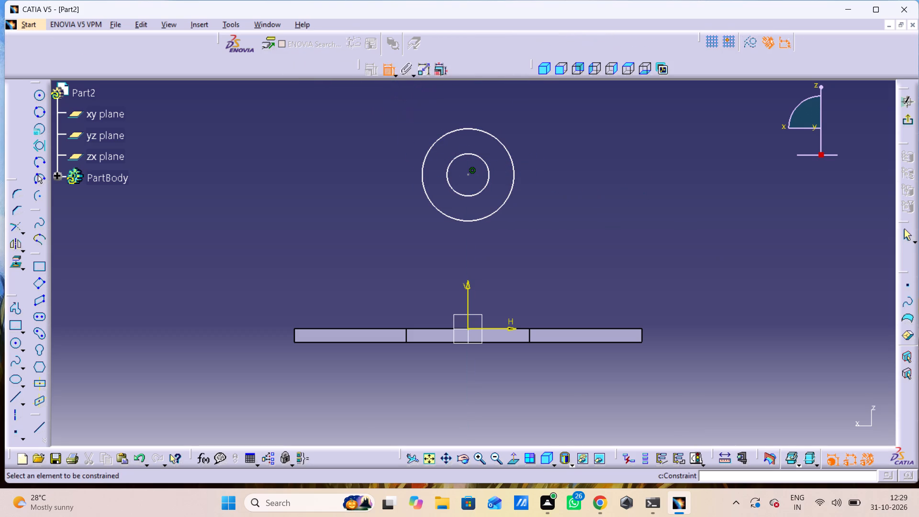
click(511, 157)
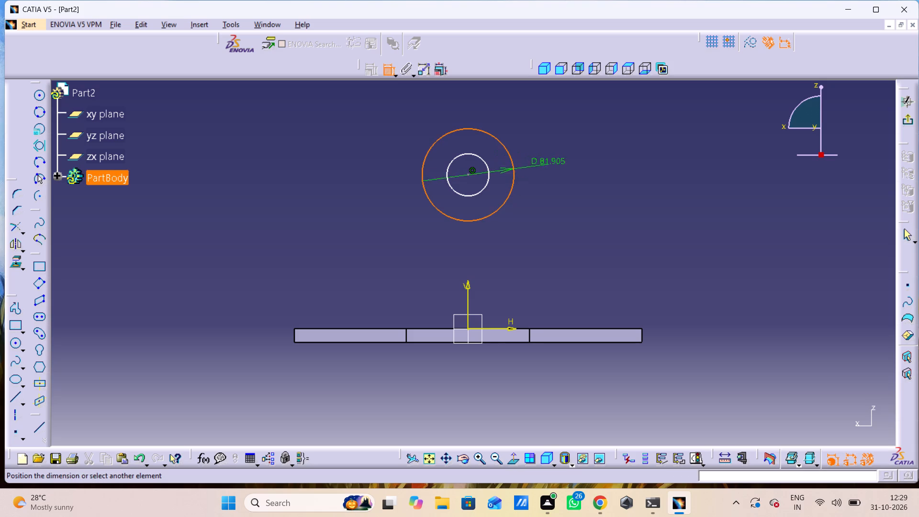
click(565, 158)
double_click(562, 154)
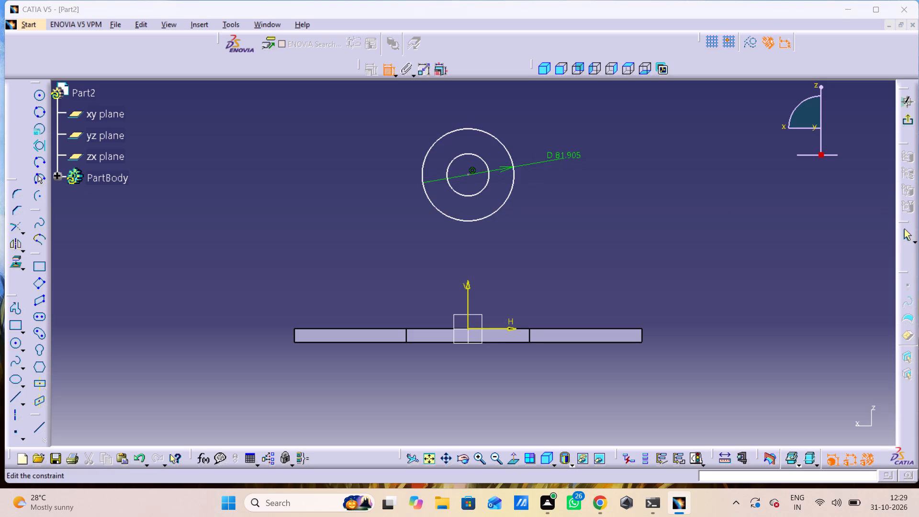
key(1)
key(5)
key(0)
key(Return)
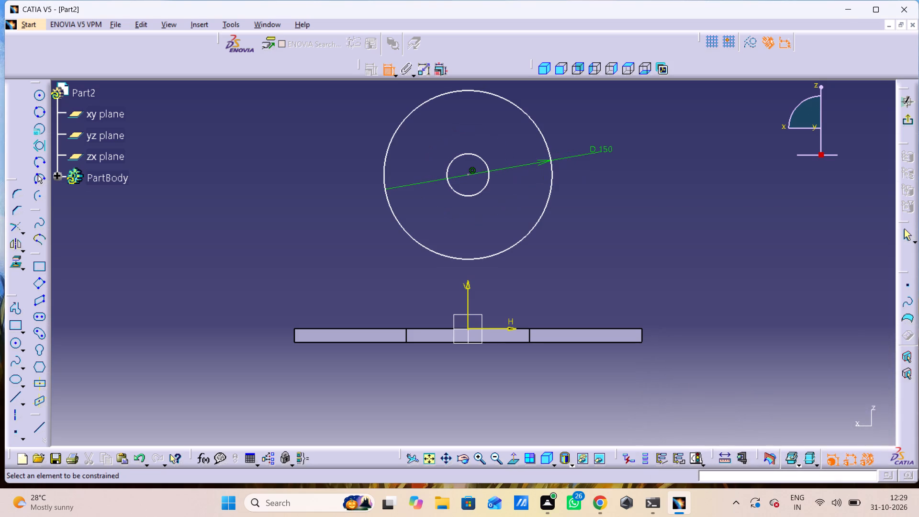
Dimension the inner circle's diameter and set it to 75 mm.
drag(483, 187, 499, 191)
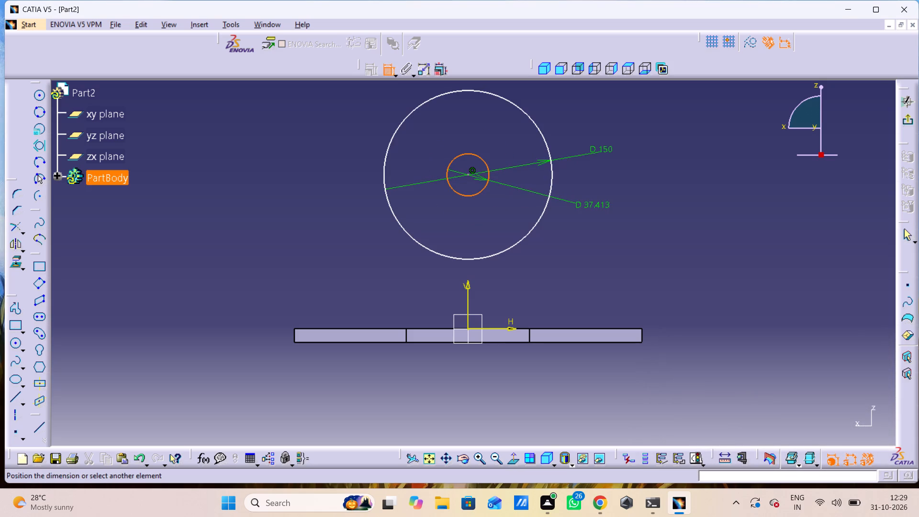
click(593, 208)
double_click(594, 207)
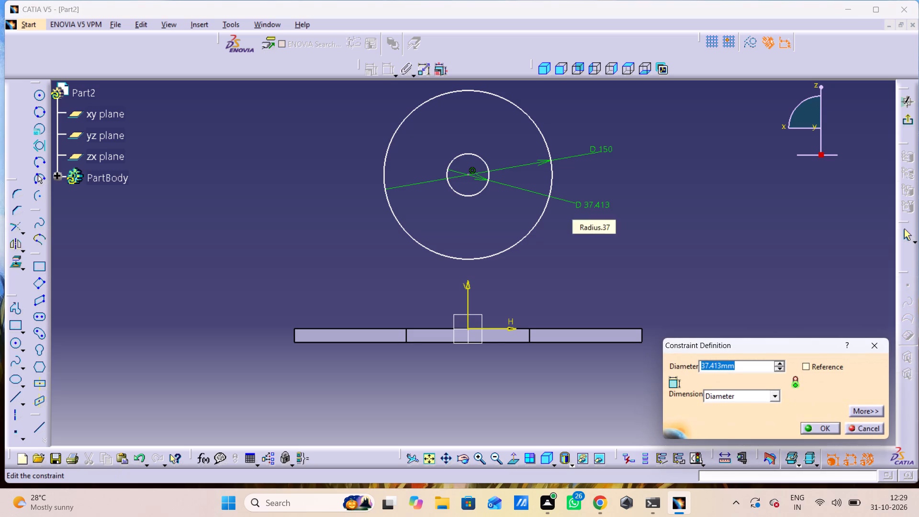
text(75)
key(Return)
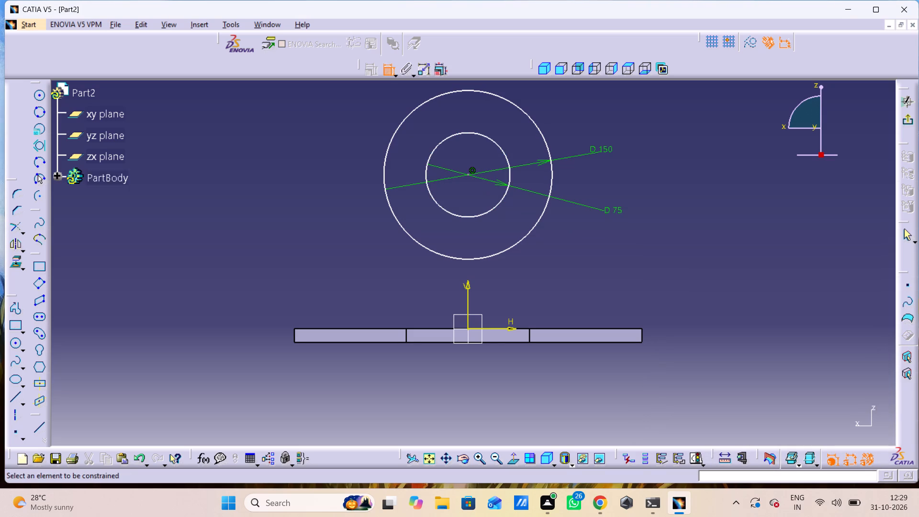
Dimension the height of the circles' centre above the plate's bottom edge and set it to 220 mm.
click(469, 177)
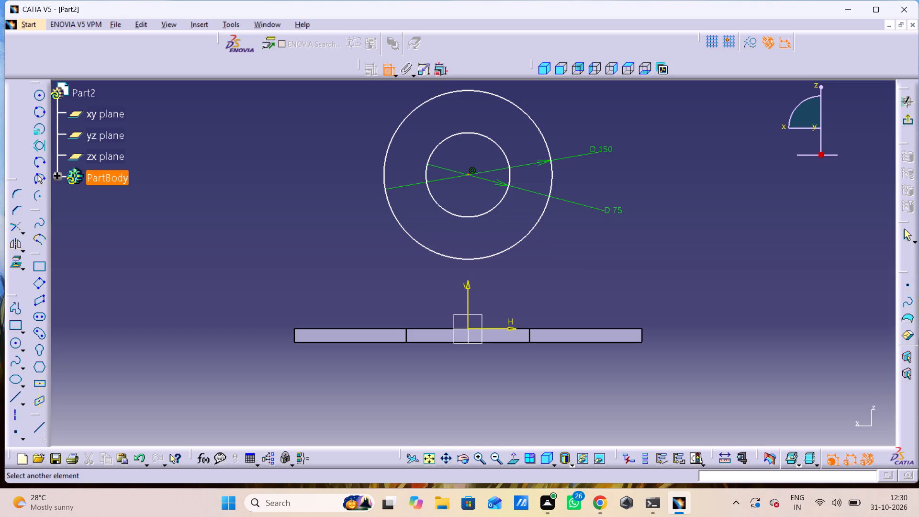
click(515, 341)
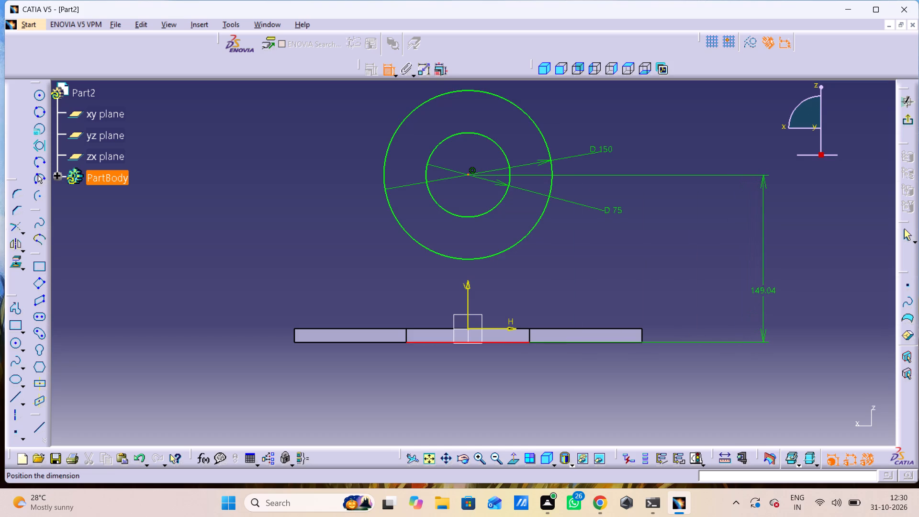
click(764, 286)
double_click(767, 280)
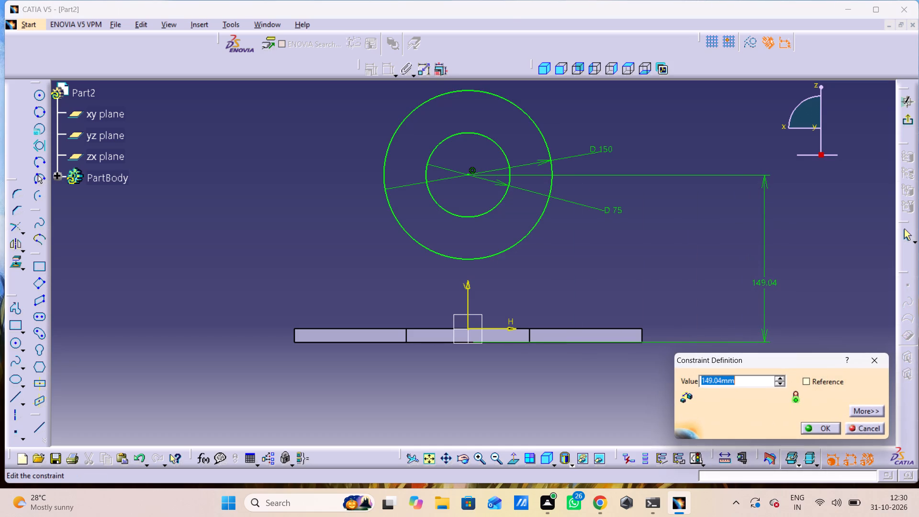
text(220)
key(Return)
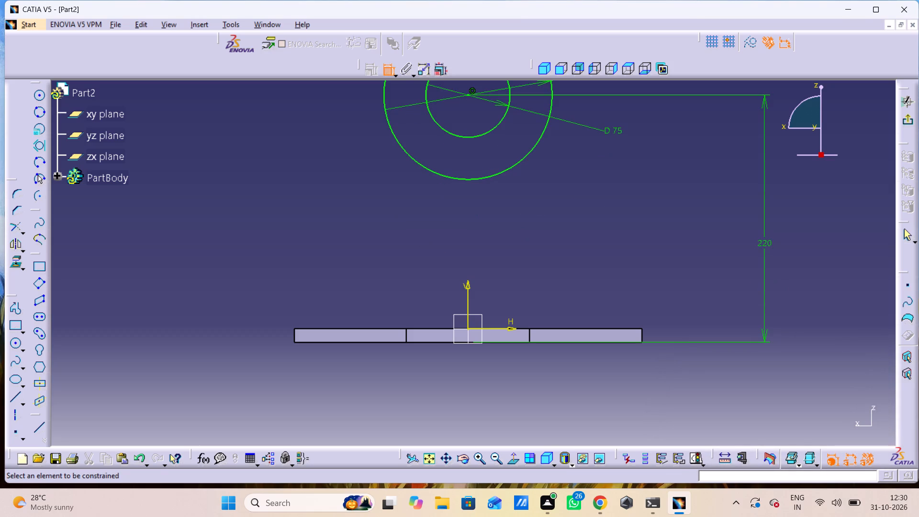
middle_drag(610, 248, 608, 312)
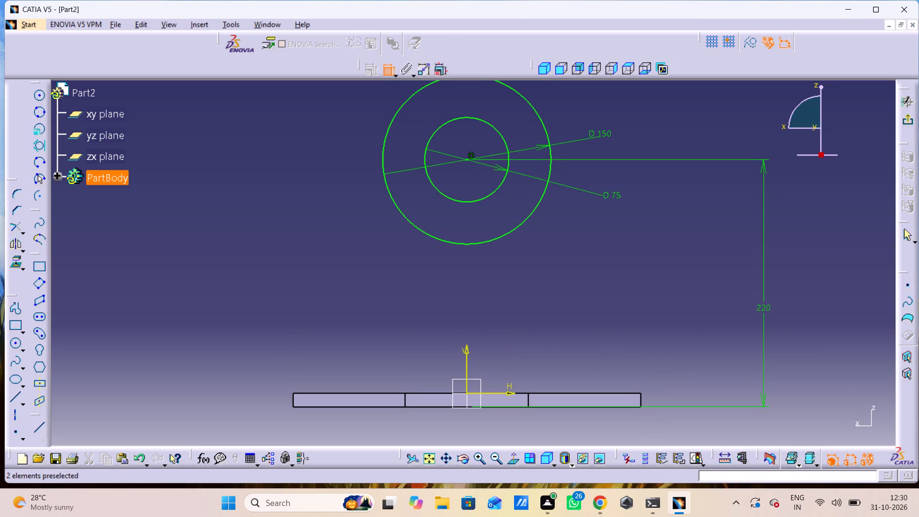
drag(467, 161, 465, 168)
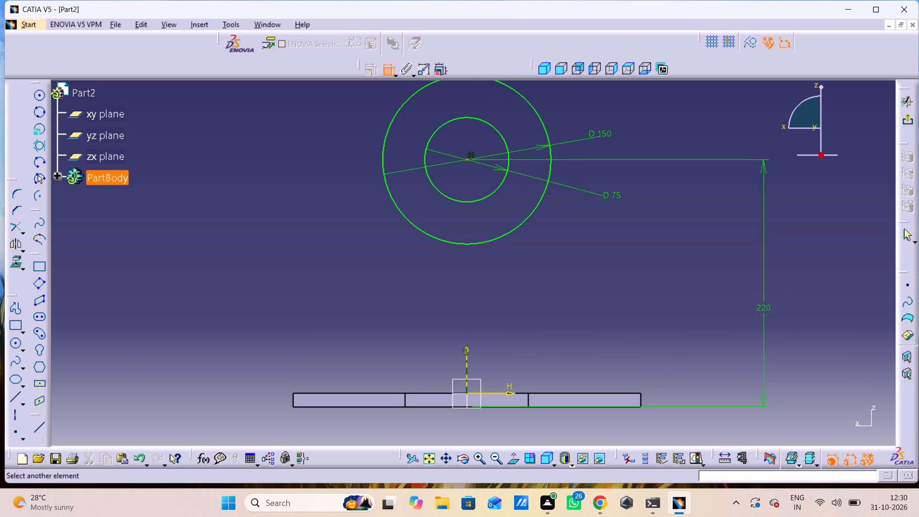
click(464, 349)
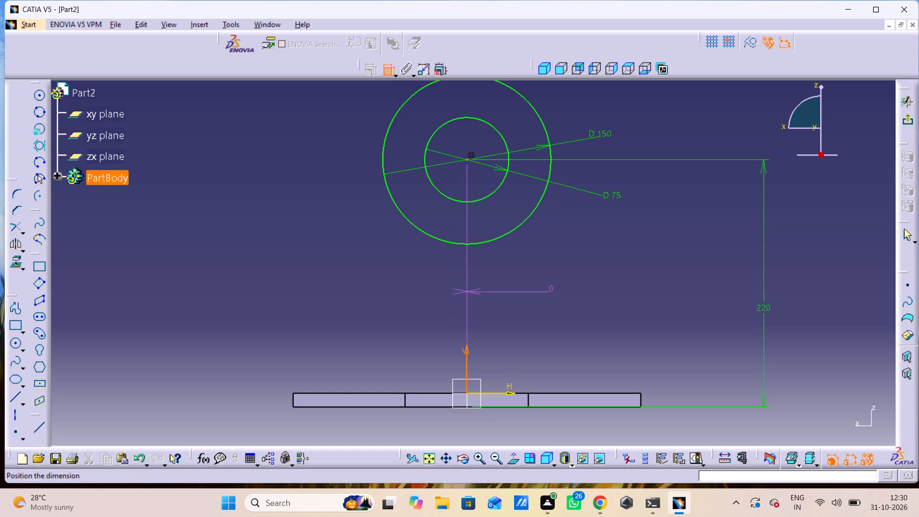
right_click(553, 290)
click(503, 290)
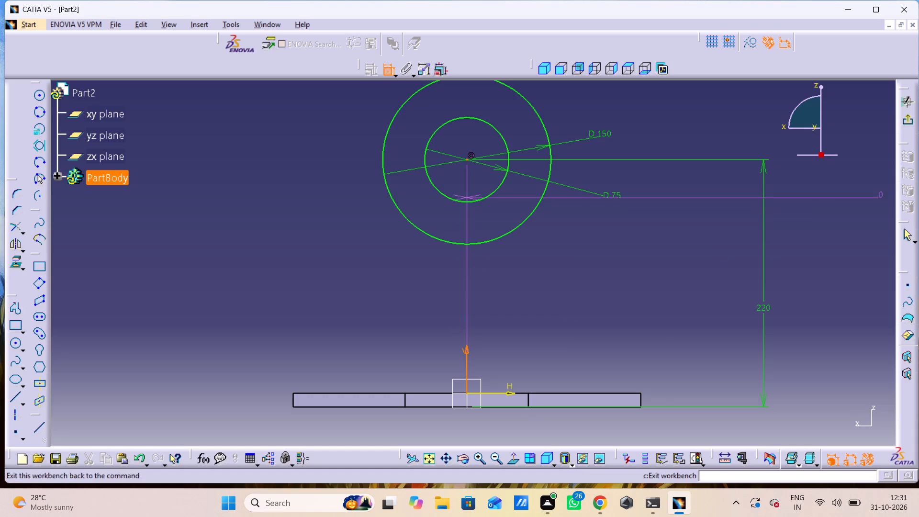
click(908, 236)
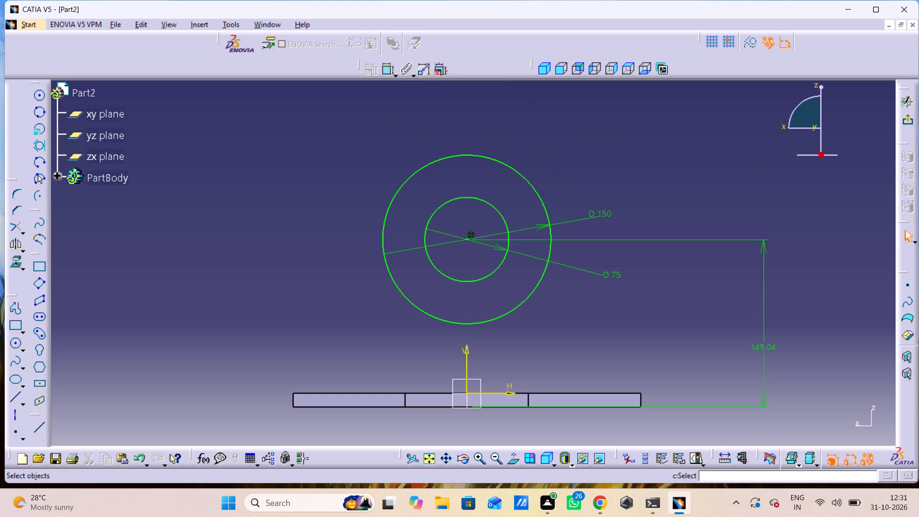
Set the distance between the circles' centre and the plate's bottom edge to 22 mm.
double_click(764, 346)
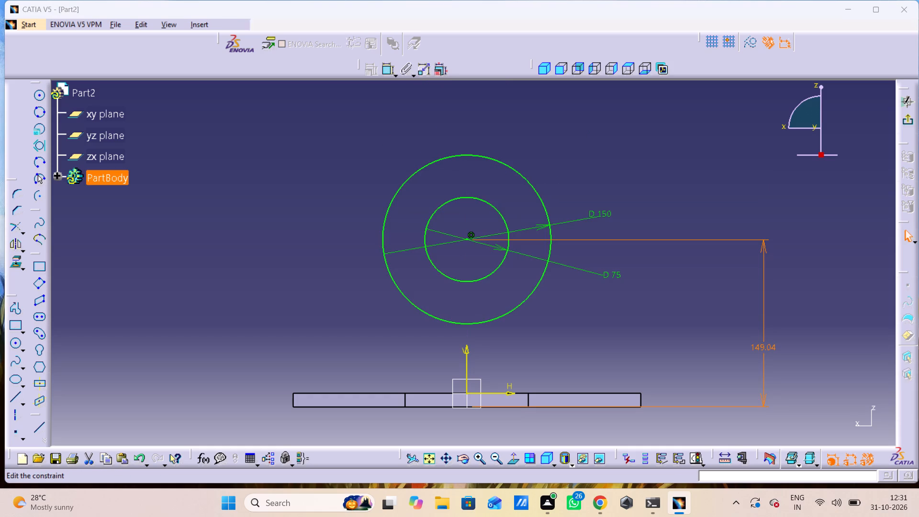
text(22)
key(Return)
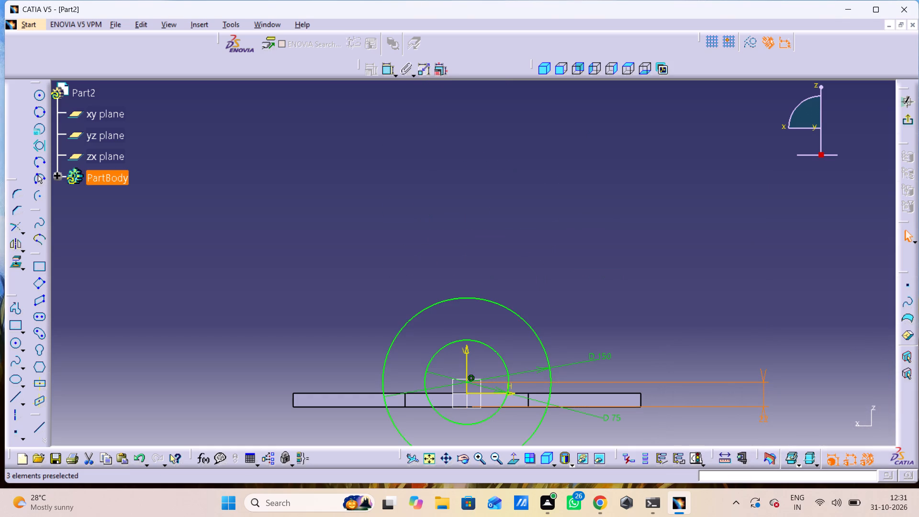
Reposition the centre-height dimension slightly and set its value to 220 mm.
drag(762, 417, 770, 398)
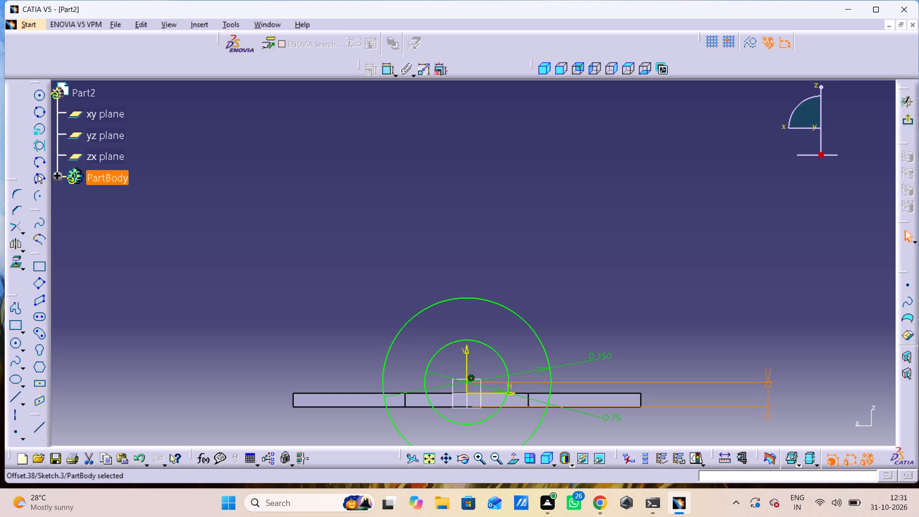
drag(770, 398, 771, 405)
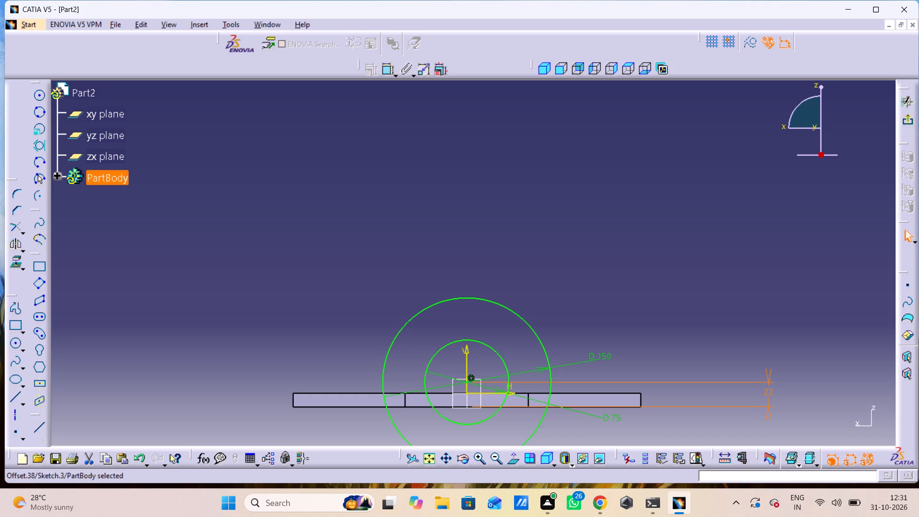
double_click(771, 389)
text(220)
key(Return)
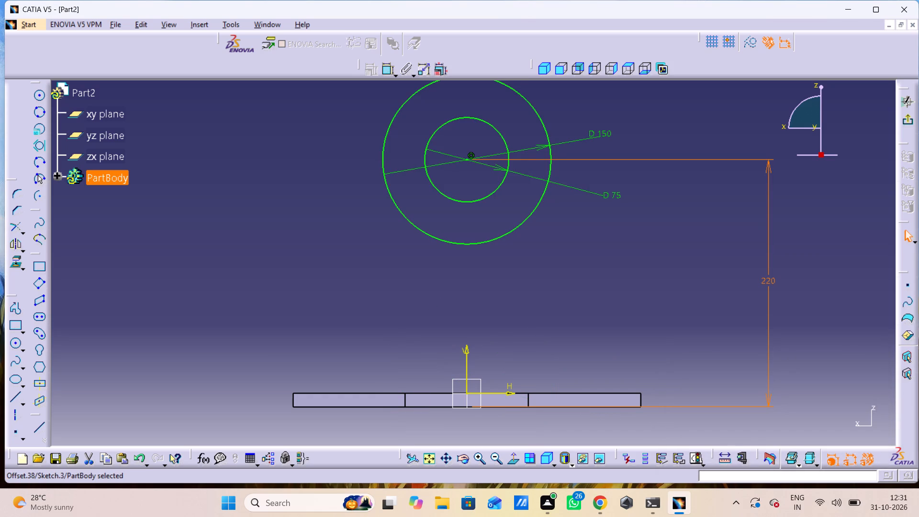
click(691, 207)
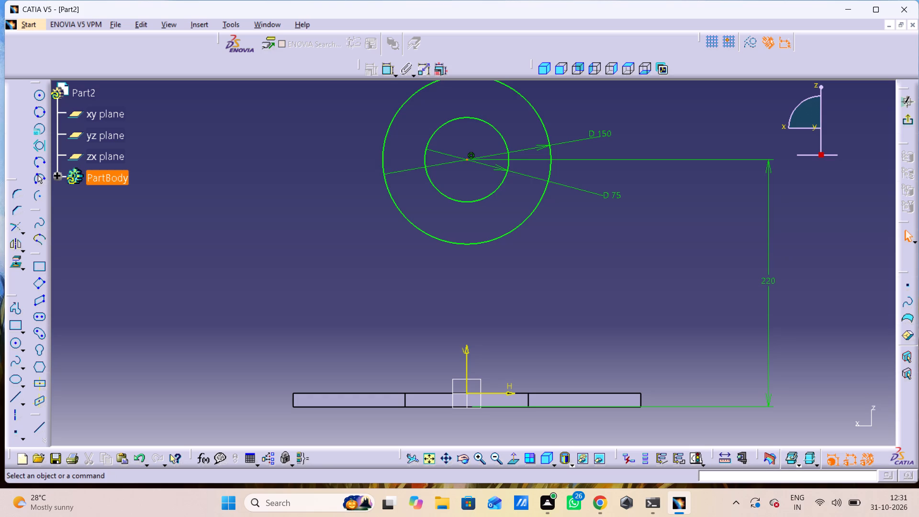
Exit the sketch and pad the concentric circles 25 mm with mirrored extent.
drag(469, 160, 482, 177)
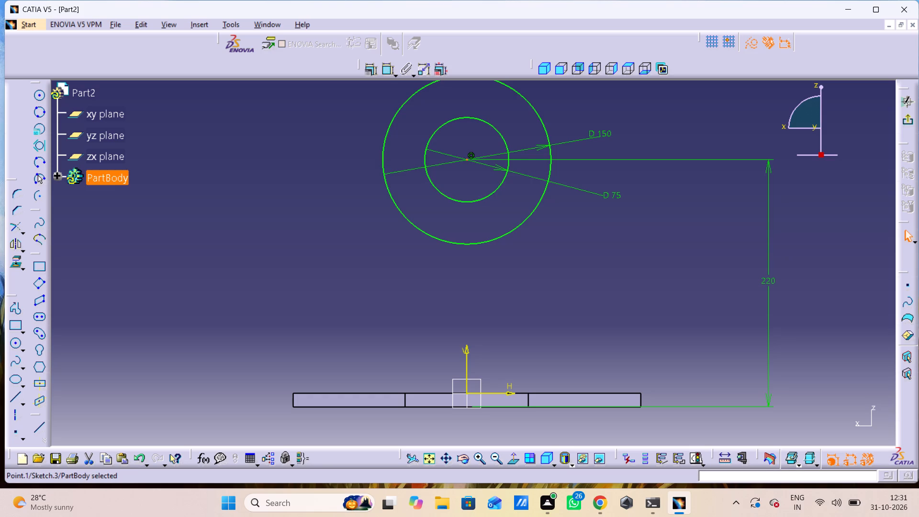
click(915, 120)
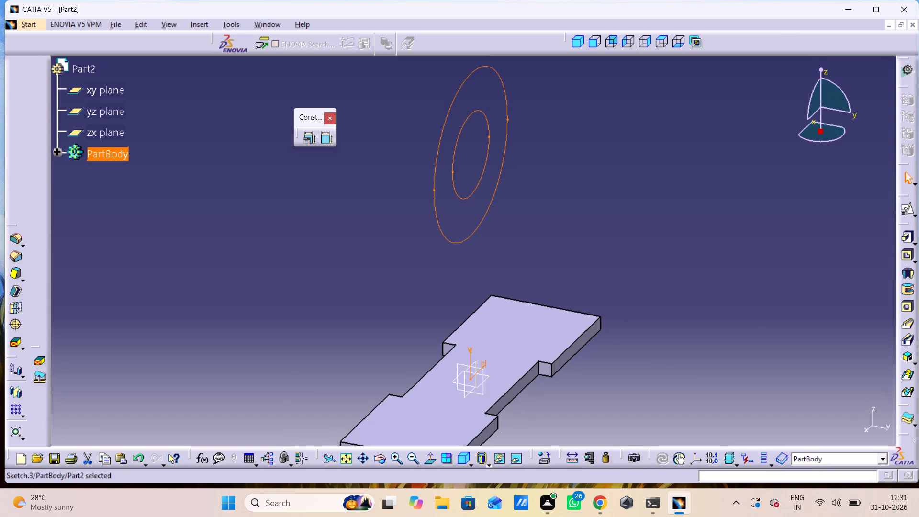
click(908, 239)
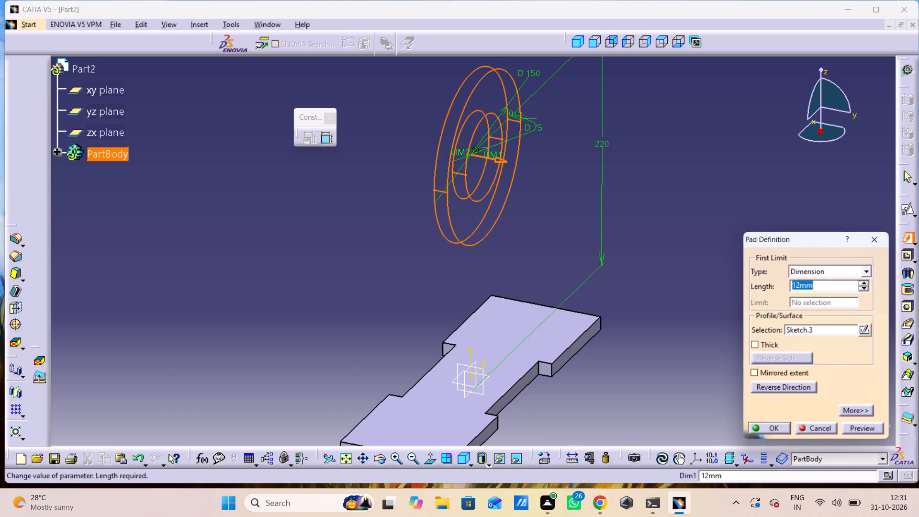
click(781, 373)
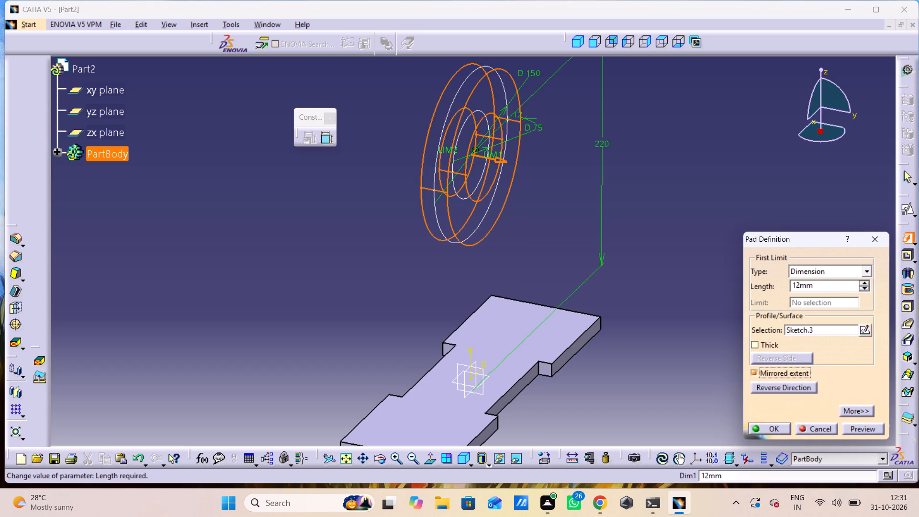
drag(836, 281, 717, 304)
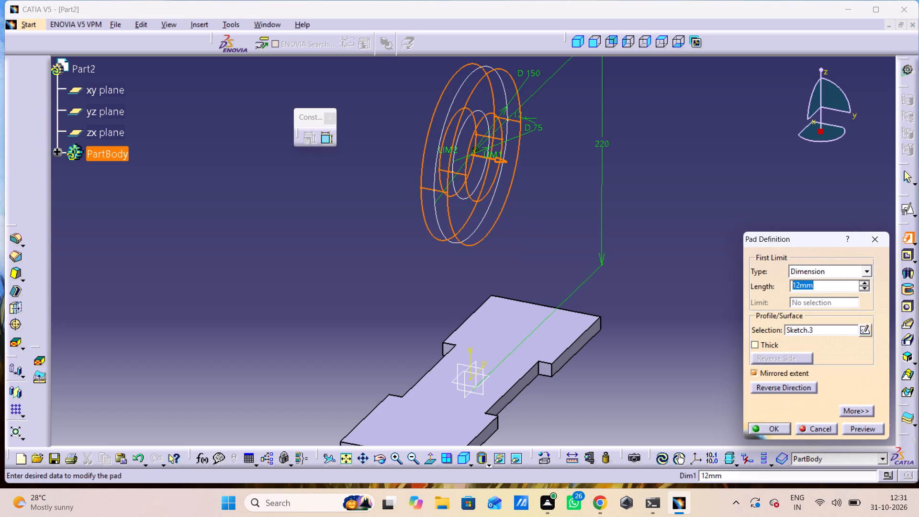
text(25)
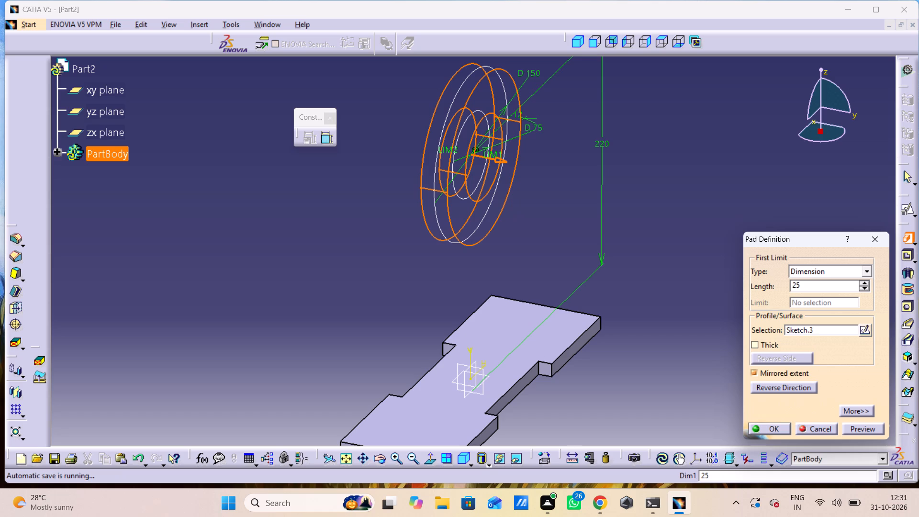
click(848, 430)
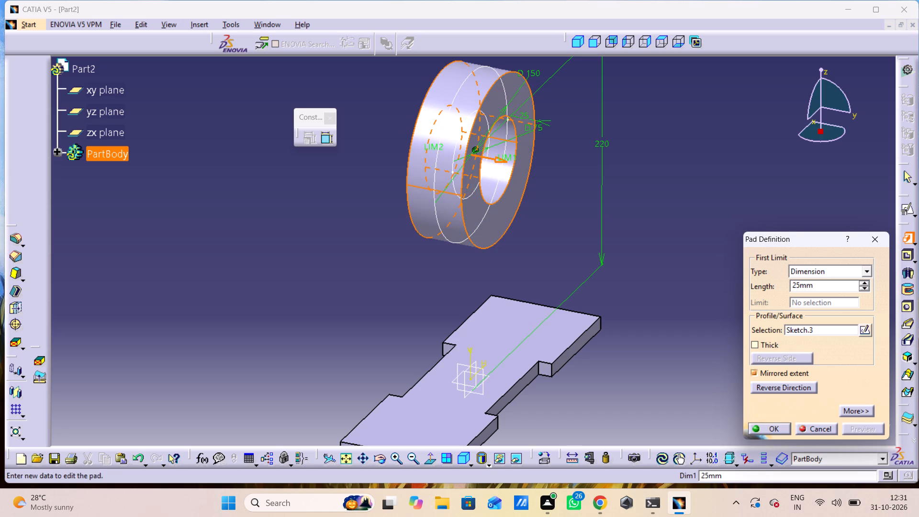
click(771, 428)
click(588, 344)
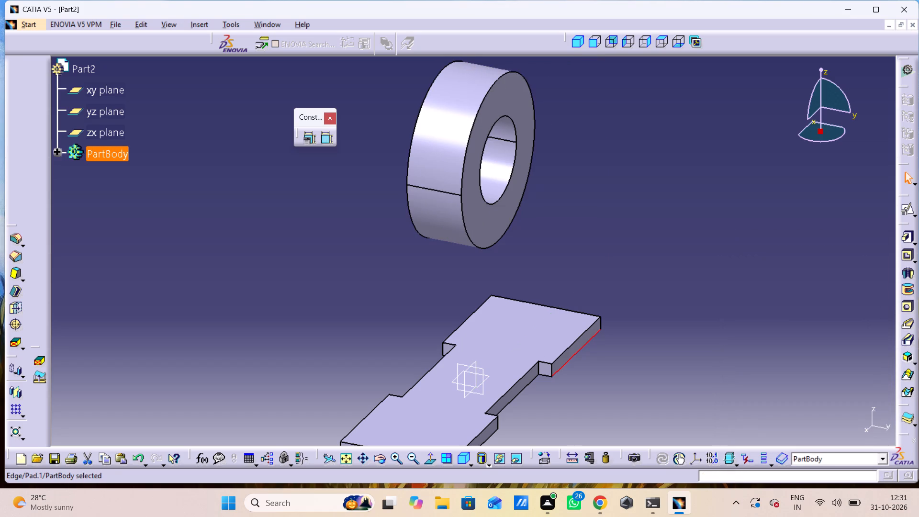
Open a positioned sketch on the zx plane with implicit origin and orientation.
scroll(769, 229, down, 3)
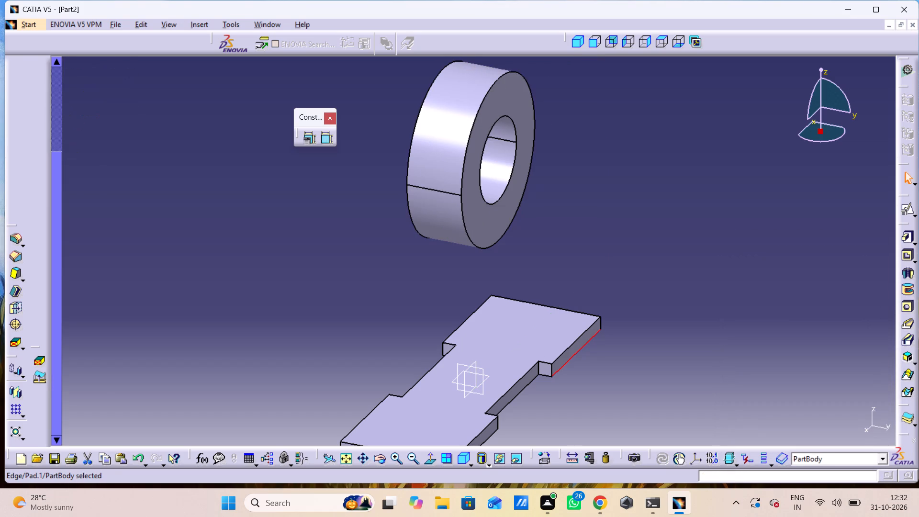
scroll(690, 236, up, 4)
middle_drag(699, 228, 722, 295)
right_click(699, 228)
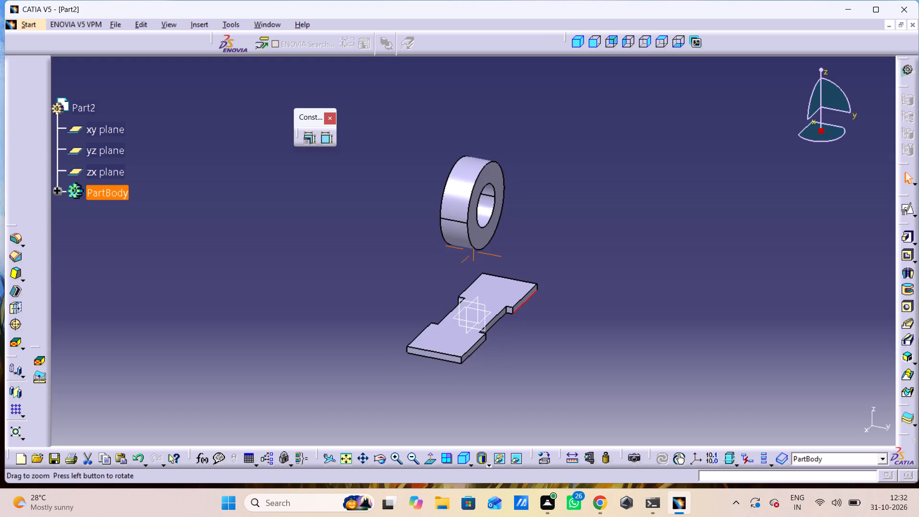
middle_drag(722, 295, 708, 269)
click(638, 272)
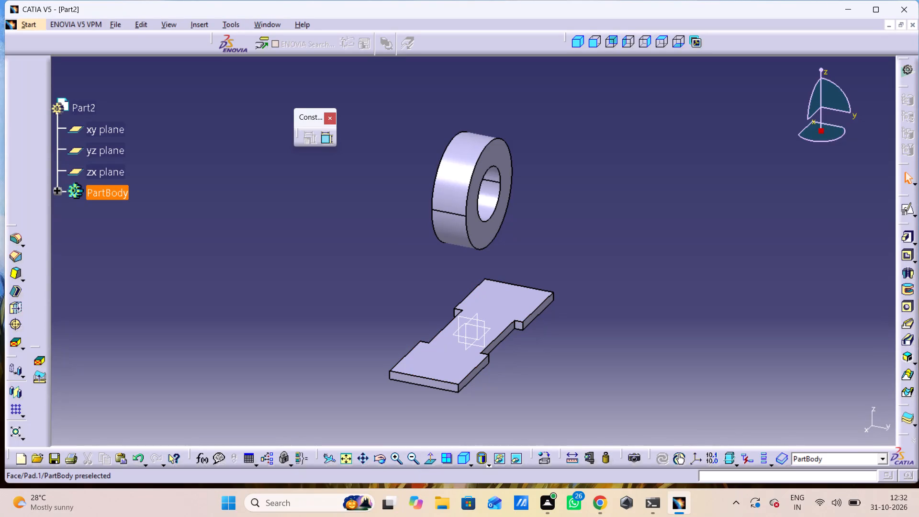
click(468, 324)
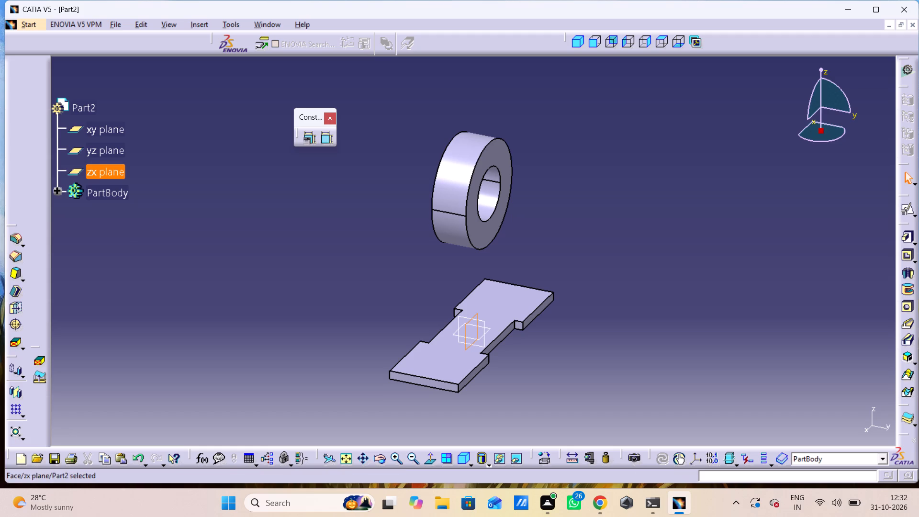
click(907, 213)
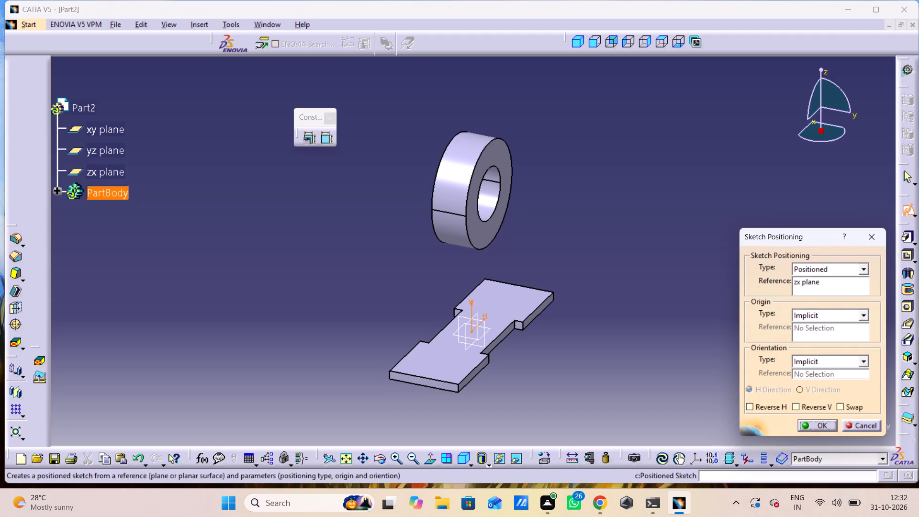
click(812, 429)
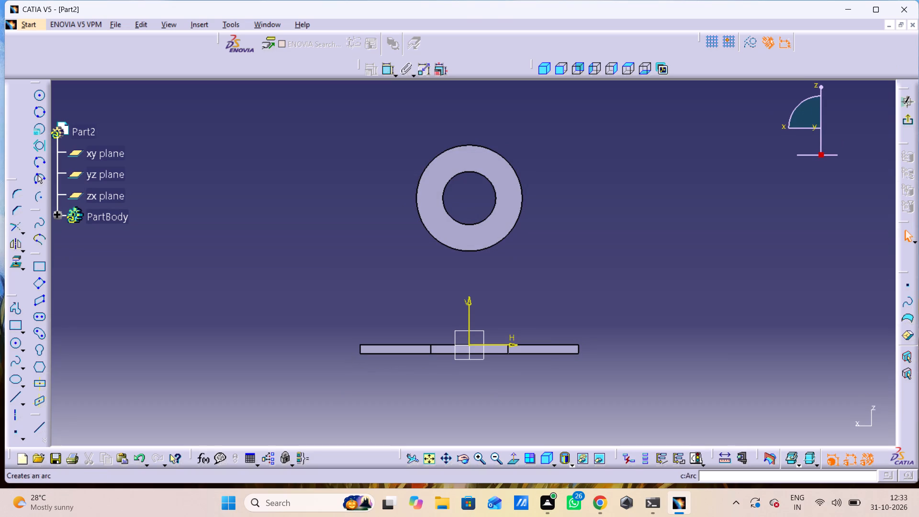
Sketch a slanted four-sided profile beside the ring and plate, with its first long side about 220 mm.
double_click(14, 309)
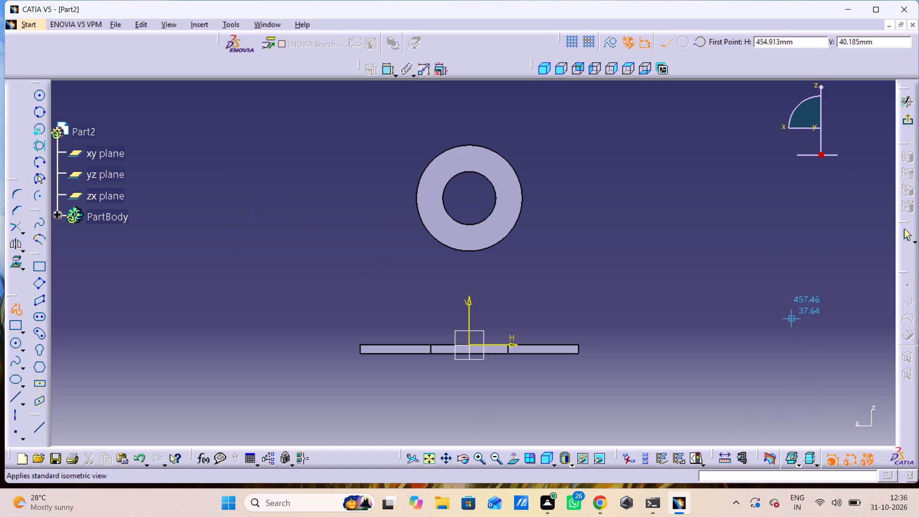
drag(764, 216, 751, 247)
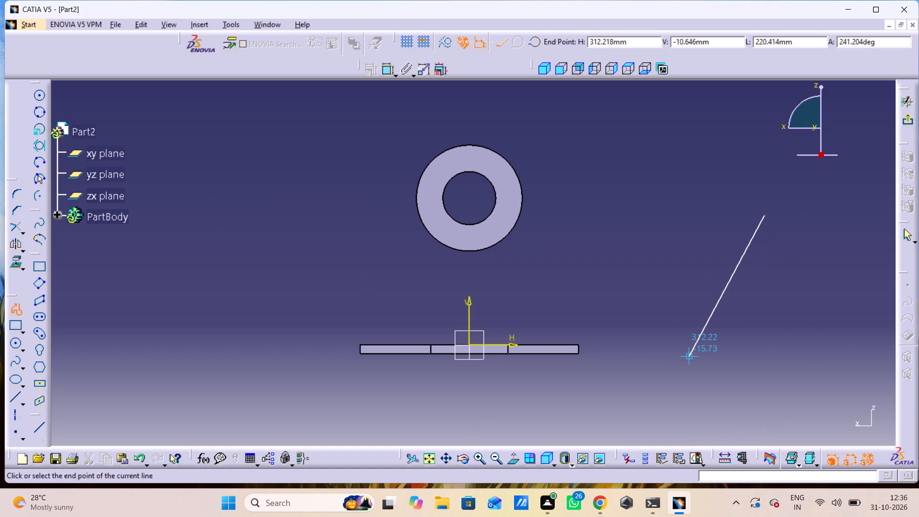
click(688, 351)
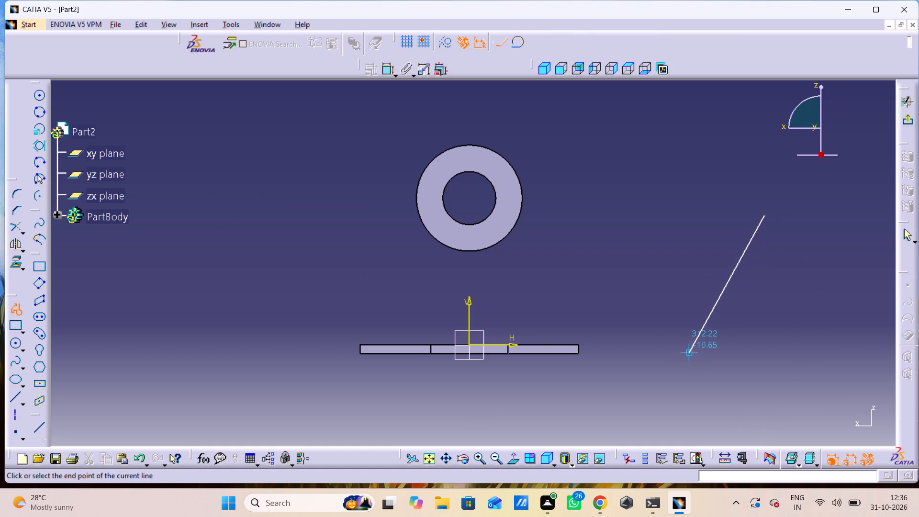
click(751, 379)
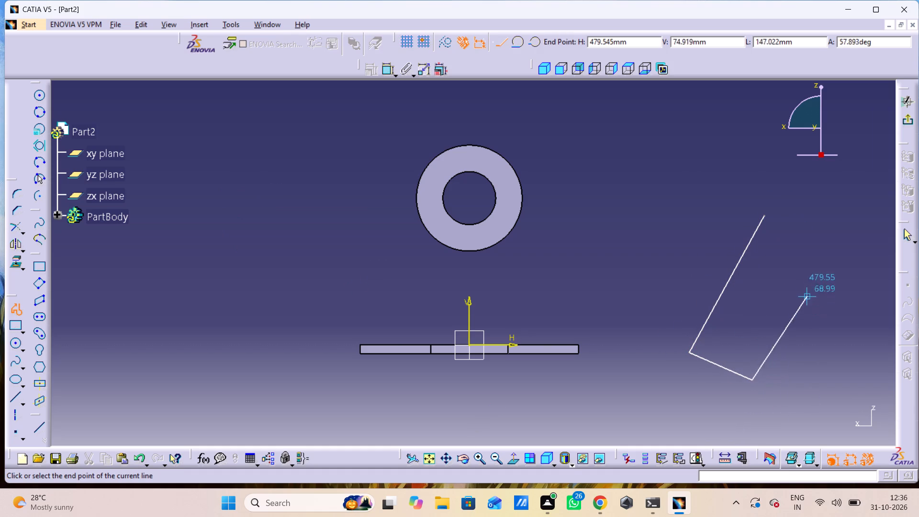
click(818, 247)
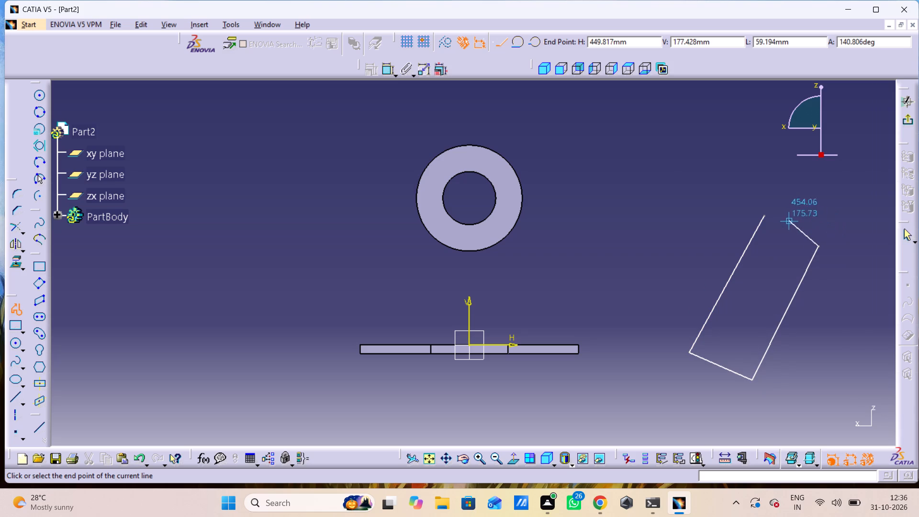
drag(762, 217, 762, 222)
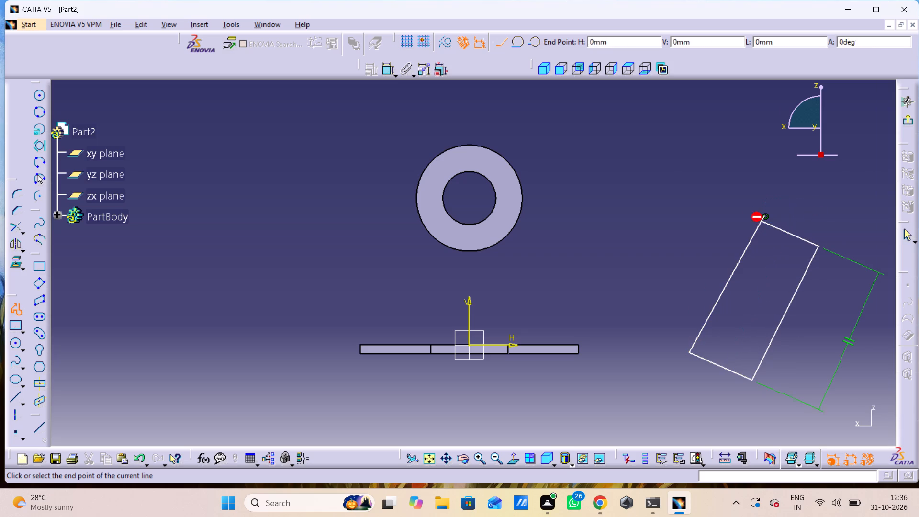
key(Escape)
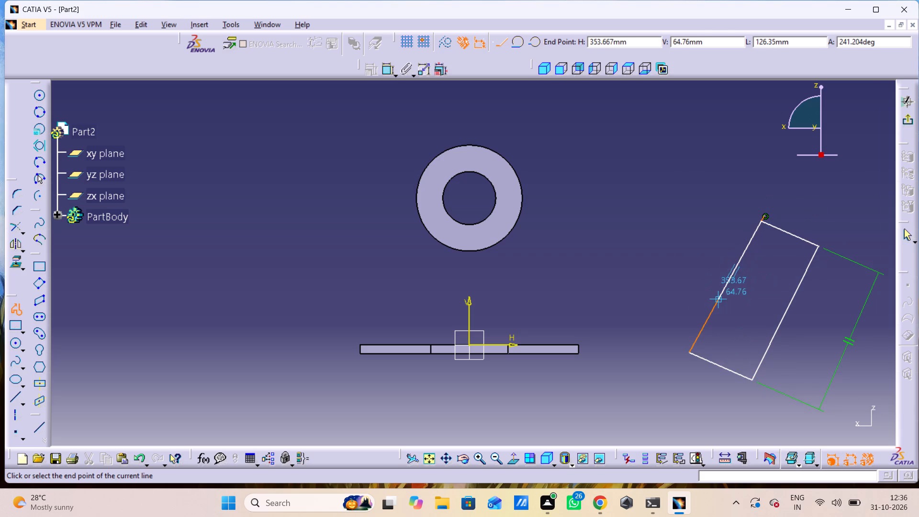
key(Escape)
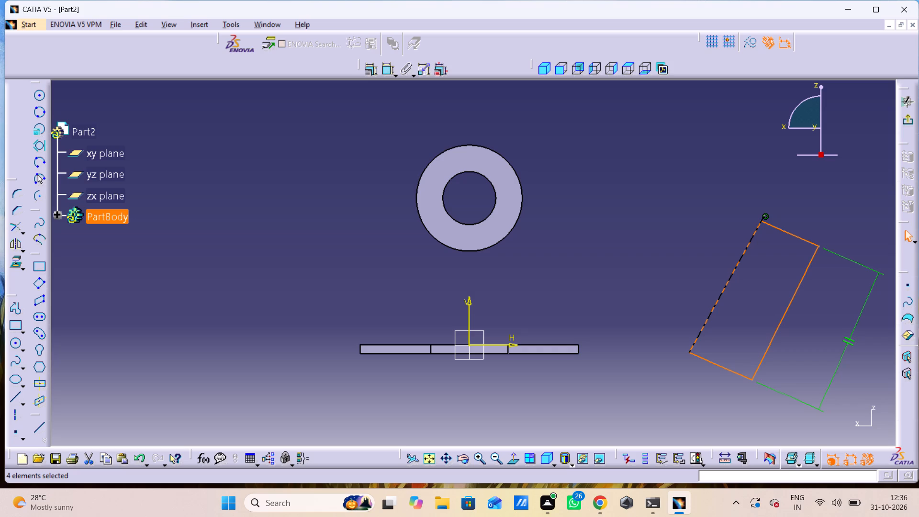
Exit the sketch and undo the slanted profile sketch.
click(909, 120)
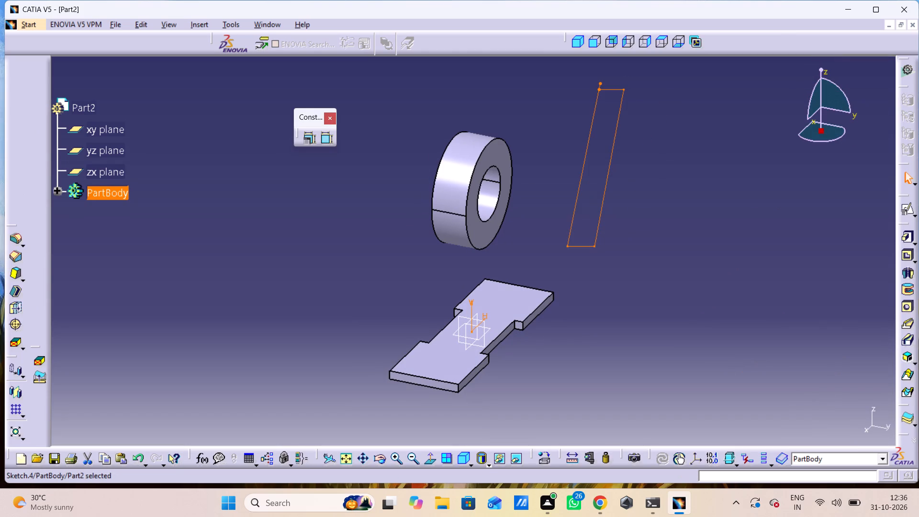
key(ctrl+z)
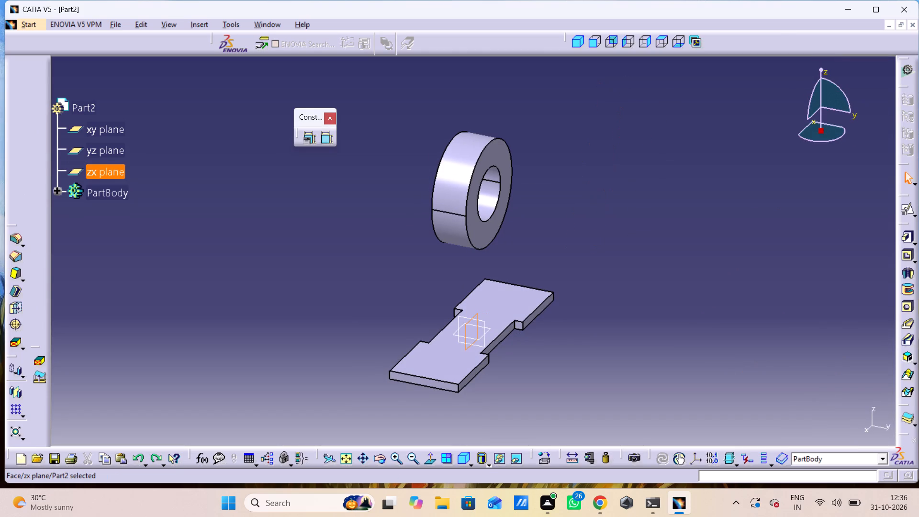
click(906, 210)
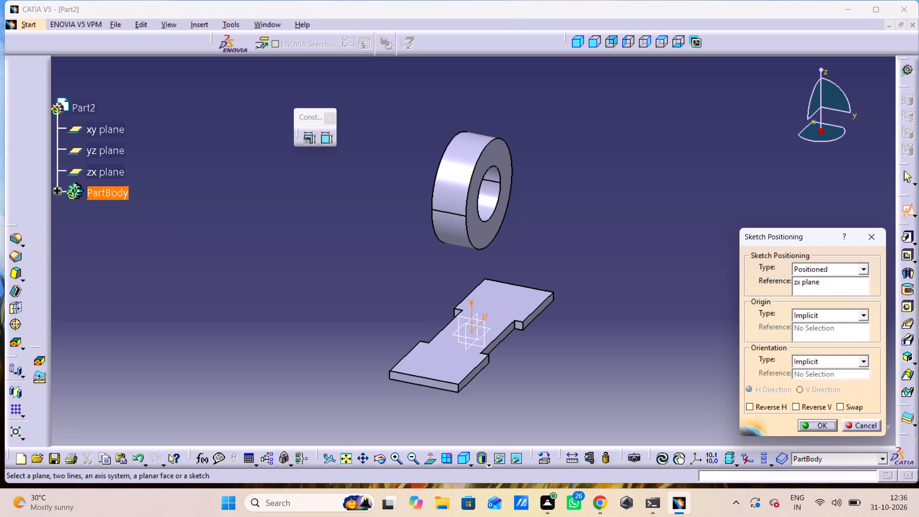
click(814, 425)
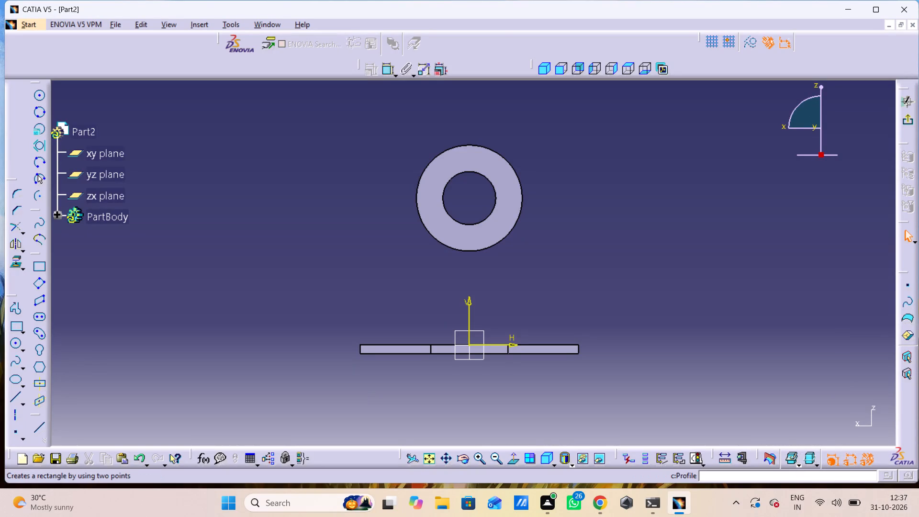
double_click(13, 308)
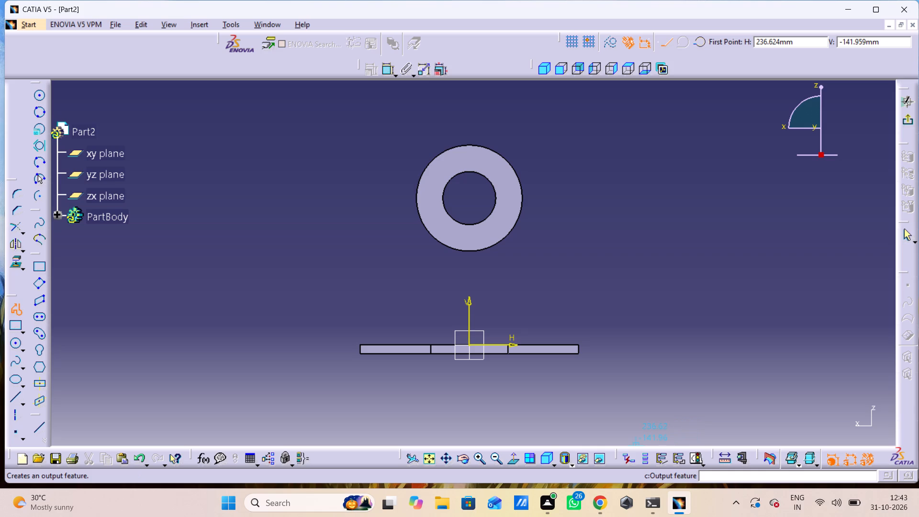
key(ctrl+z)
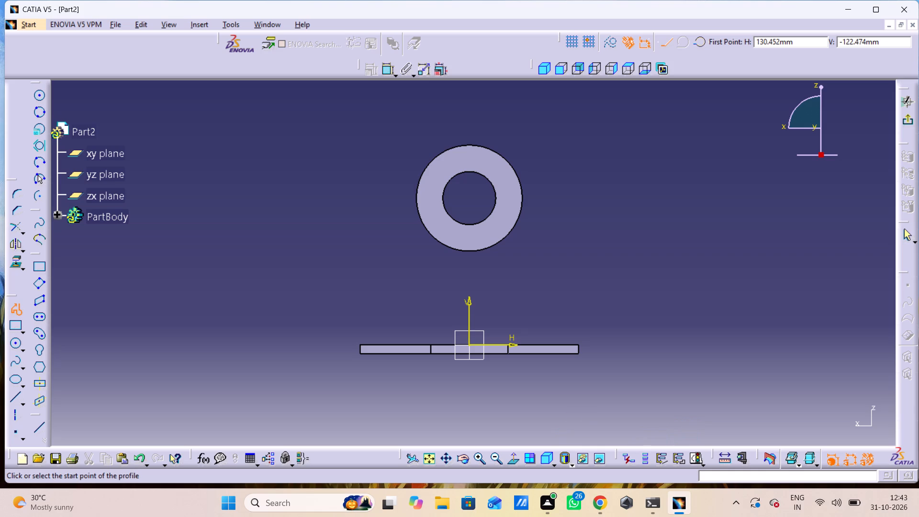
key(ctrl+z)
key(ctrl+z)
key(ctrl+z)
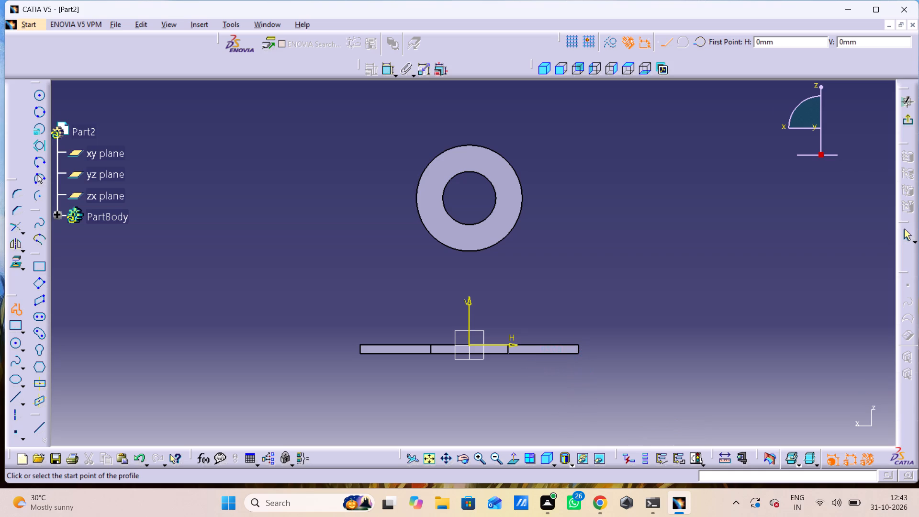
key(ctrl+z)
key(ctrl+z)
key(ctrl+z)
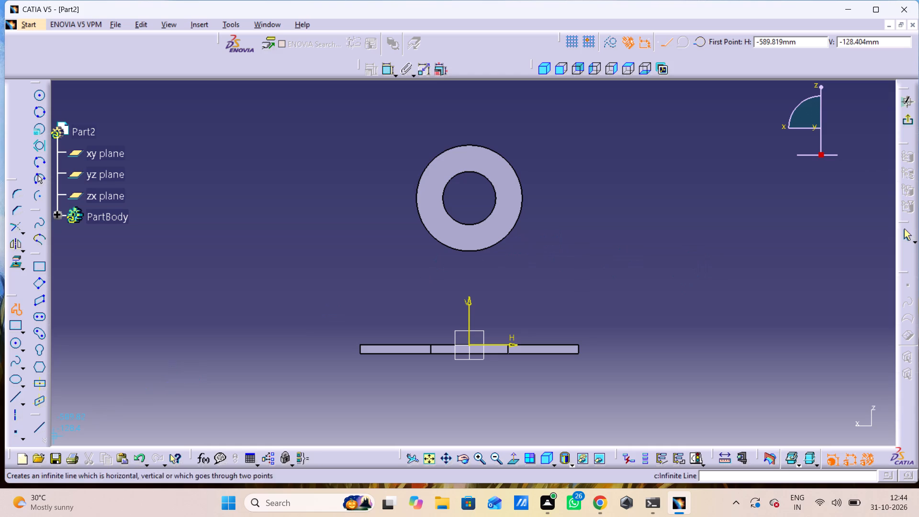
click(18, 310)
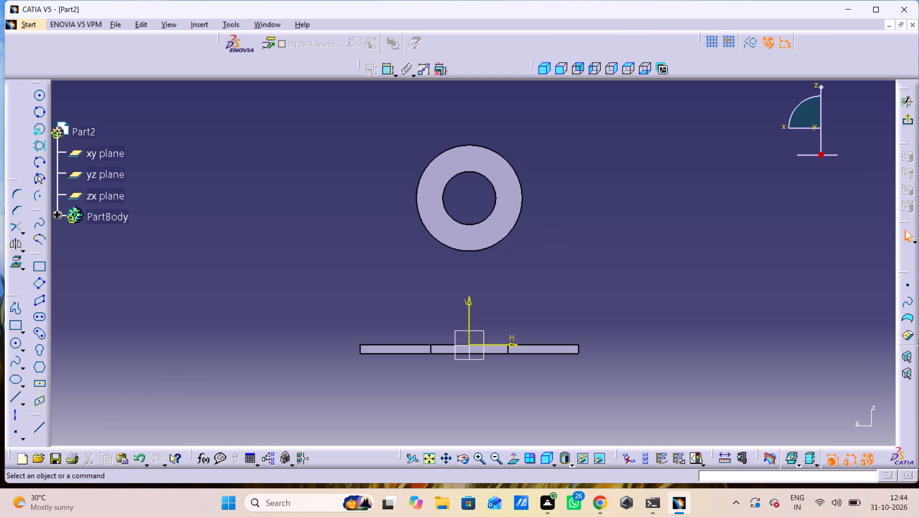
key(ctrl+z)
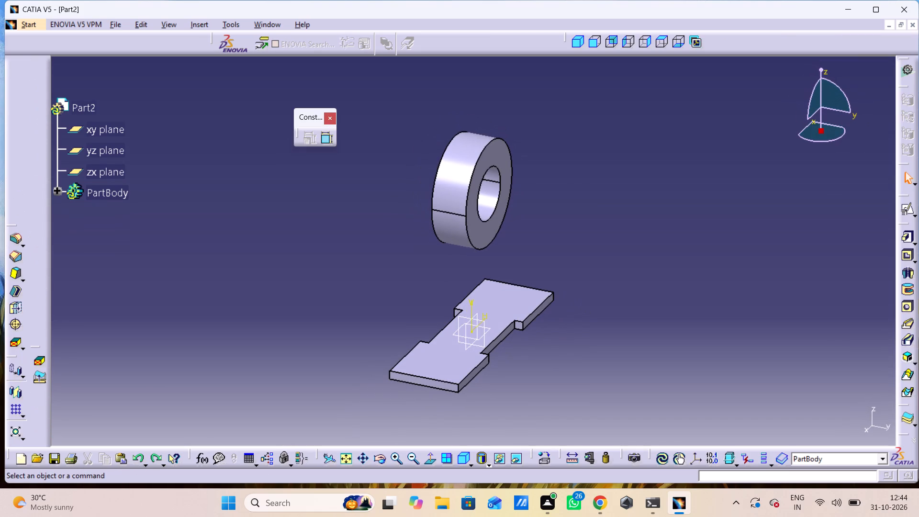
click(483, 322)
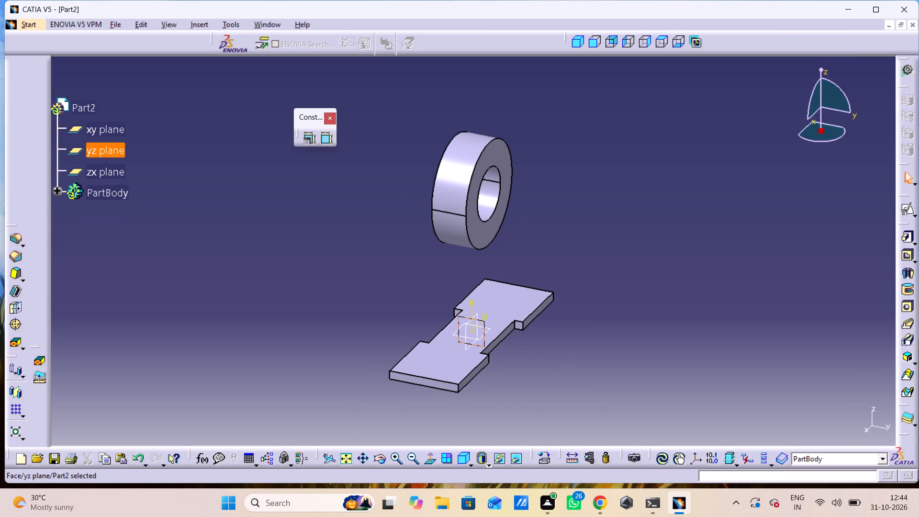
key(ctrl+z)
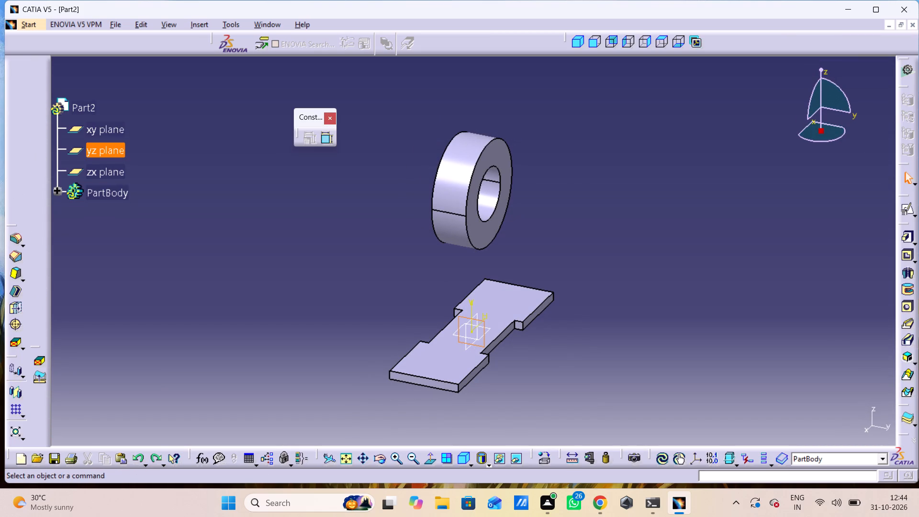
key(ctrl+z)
Open a positioned sketch on the yz plane with implicit origin and orientation.
click(477, 321)
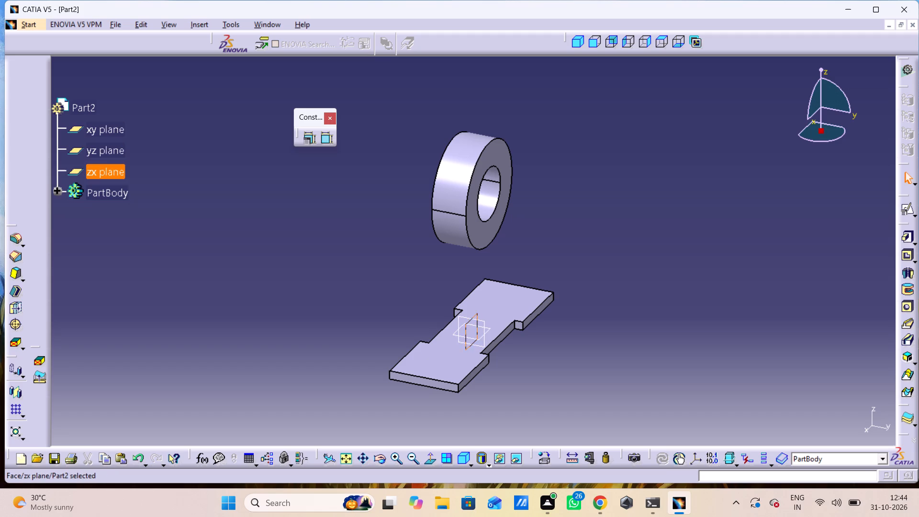
click(477, 318)
click(482, 322)
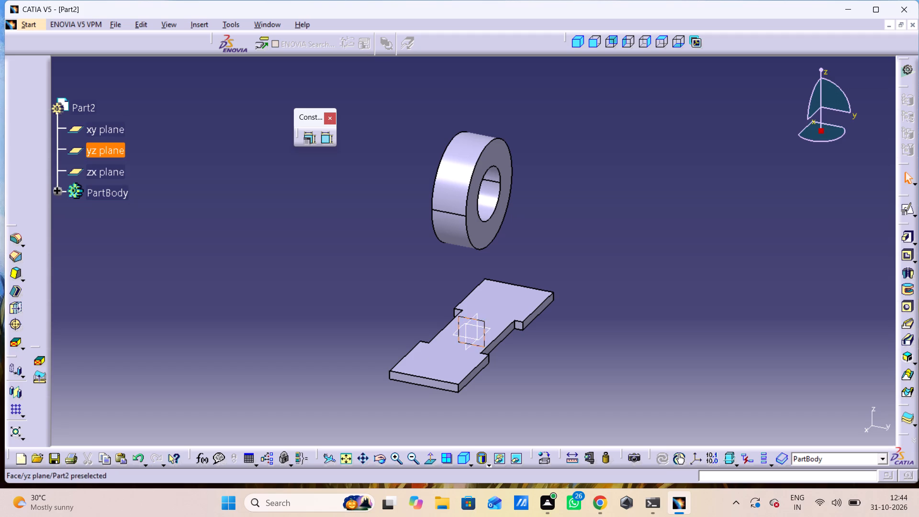
click(908, 214)
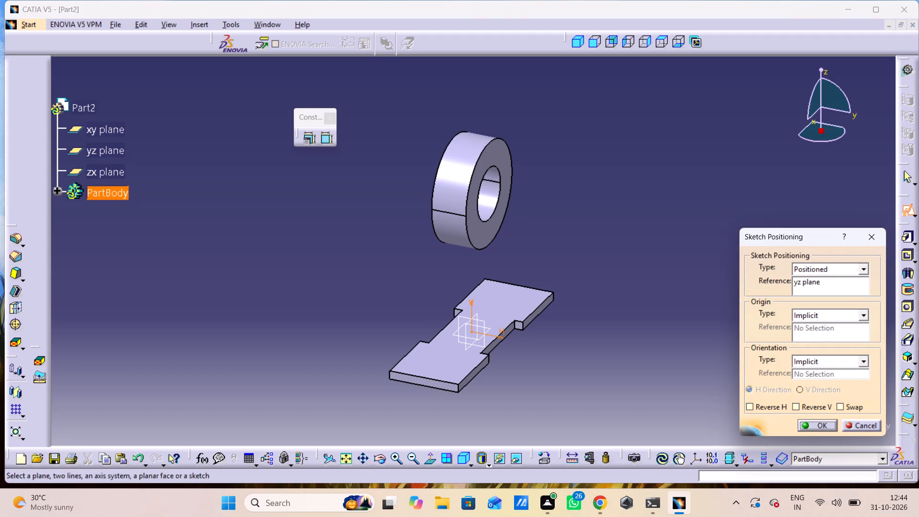
click(818, 428)
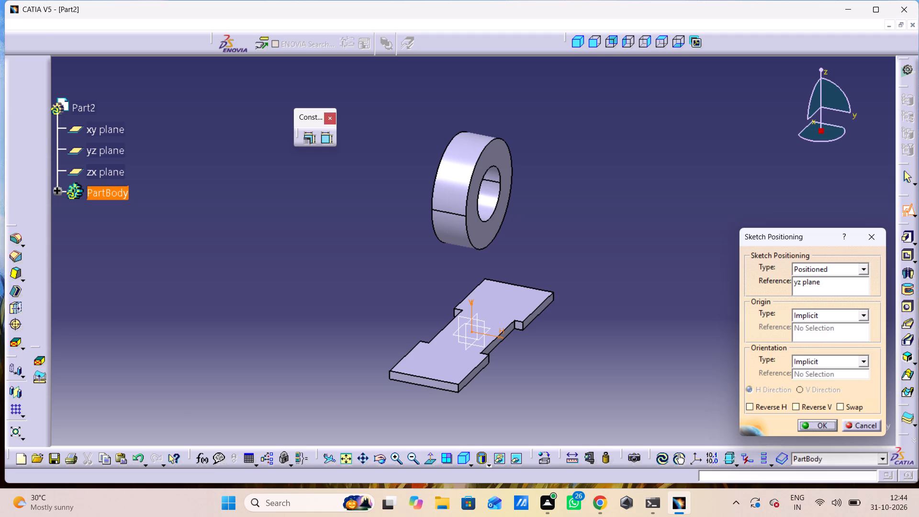
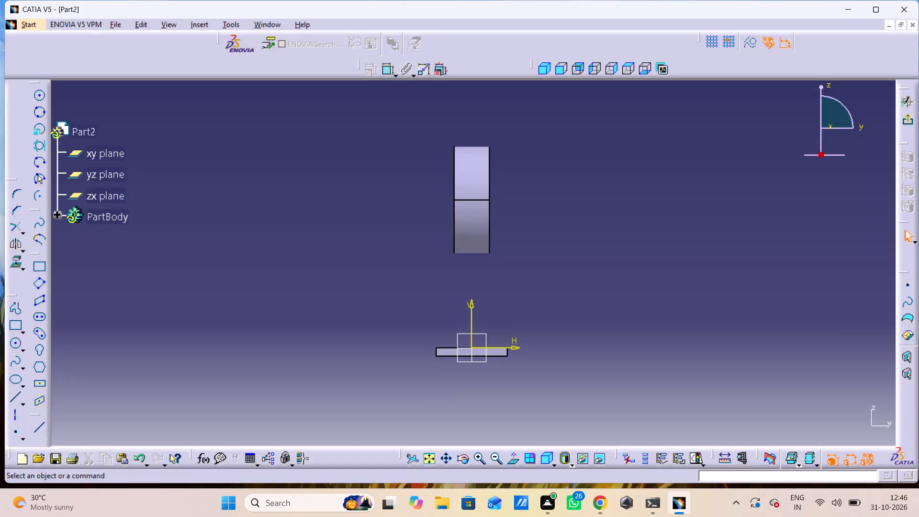
Sketch a closed upright rectangle about 93 mm wide and 247 mm high beside the ring and plate, and exit the sketch.
double_click(13, 312)
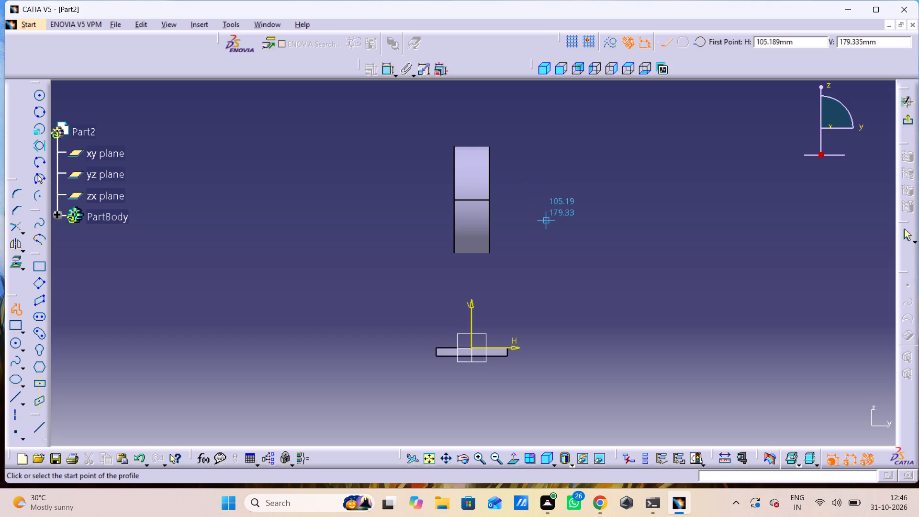
click(600, 200)
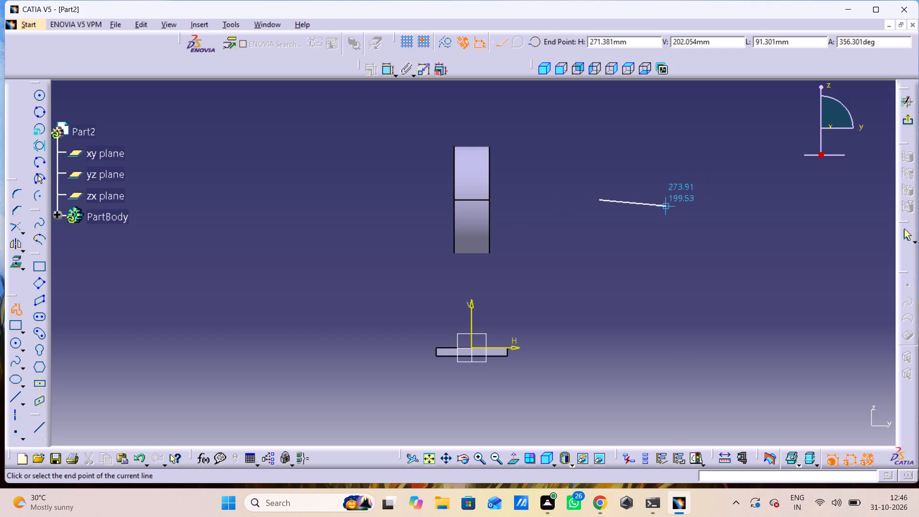
click(665, 199)
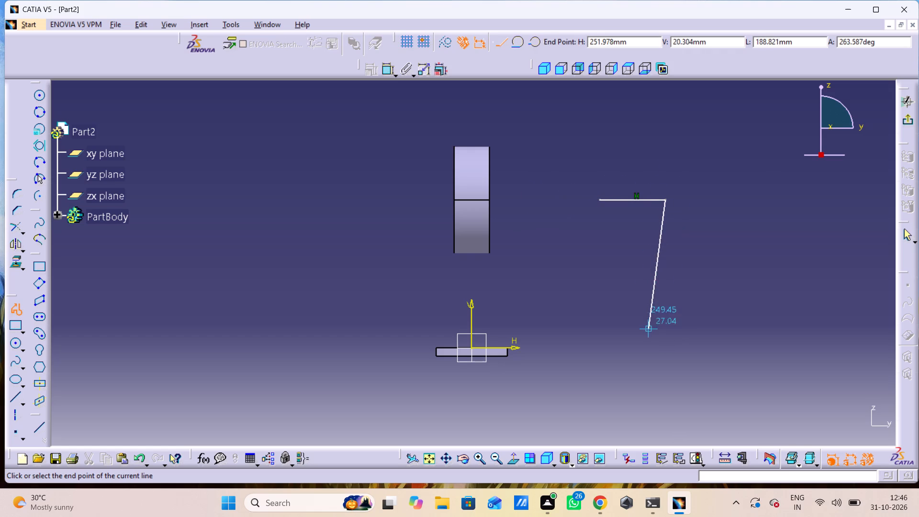
click(665, 375)
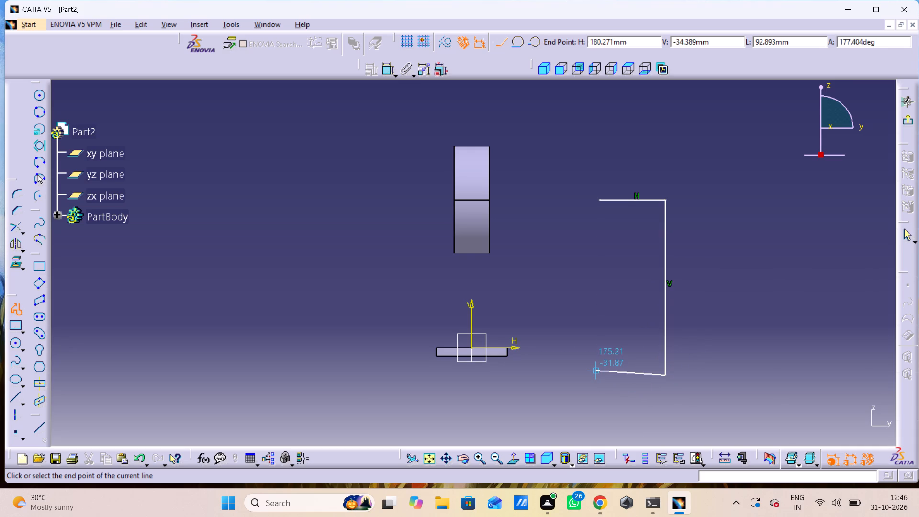
click(599, 375)
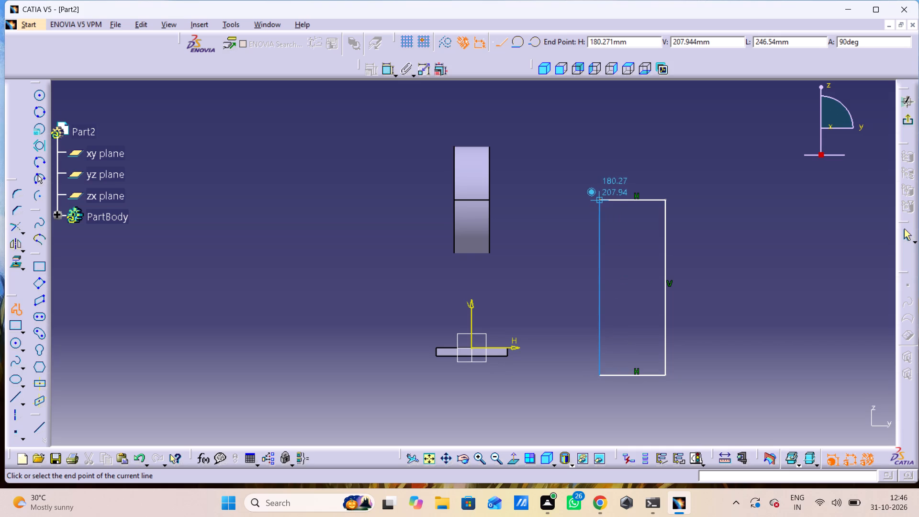
drag(597, 198, 576, 214)
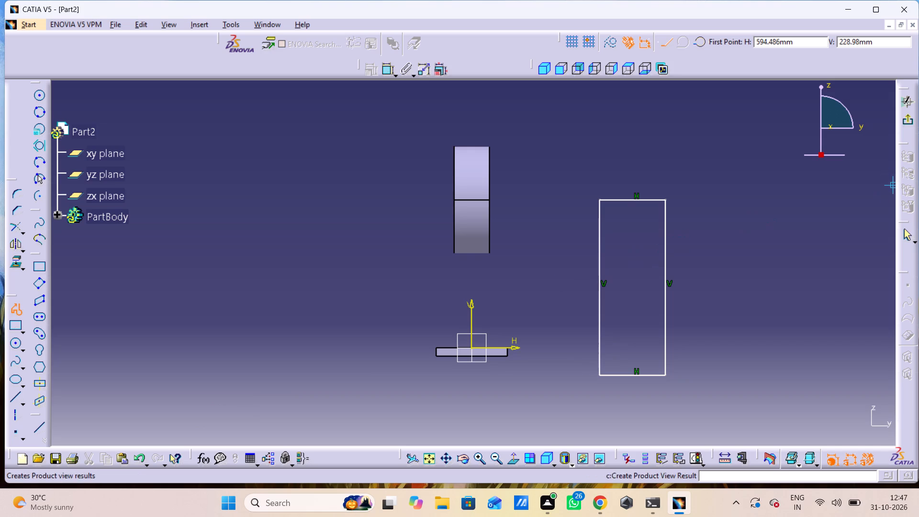
click(913, 119)
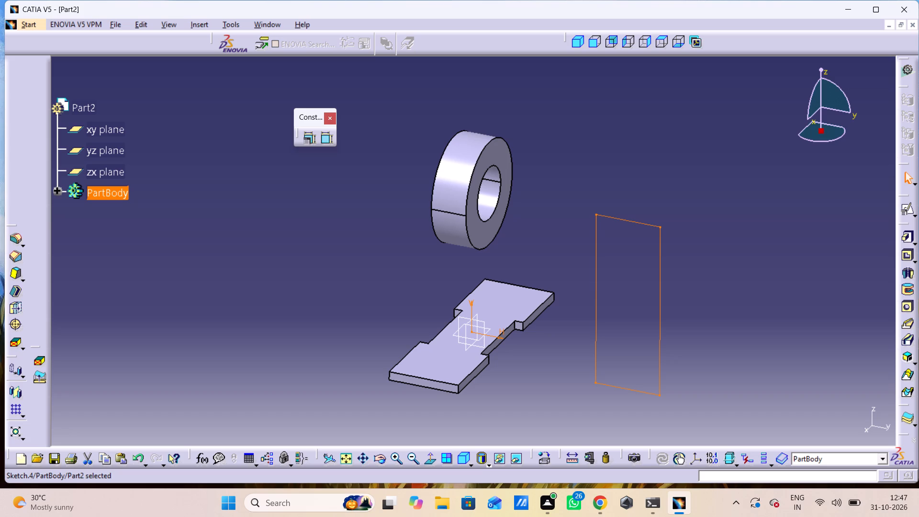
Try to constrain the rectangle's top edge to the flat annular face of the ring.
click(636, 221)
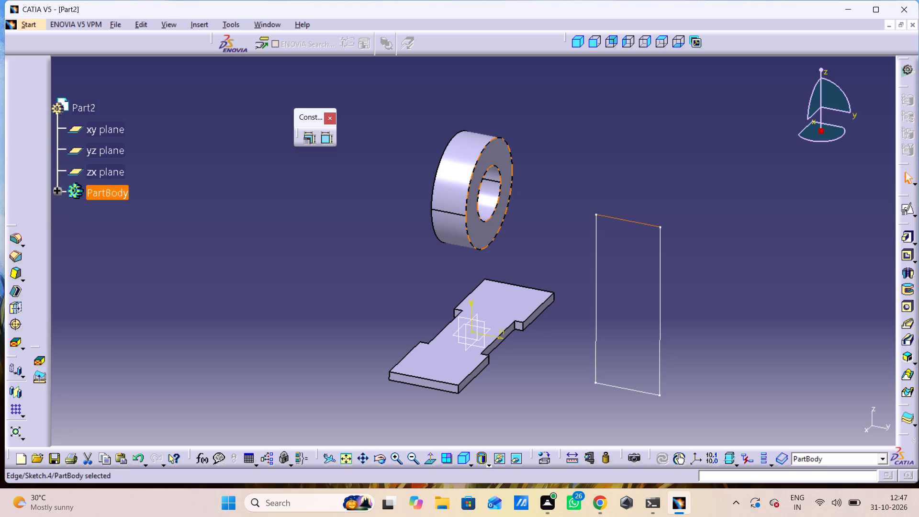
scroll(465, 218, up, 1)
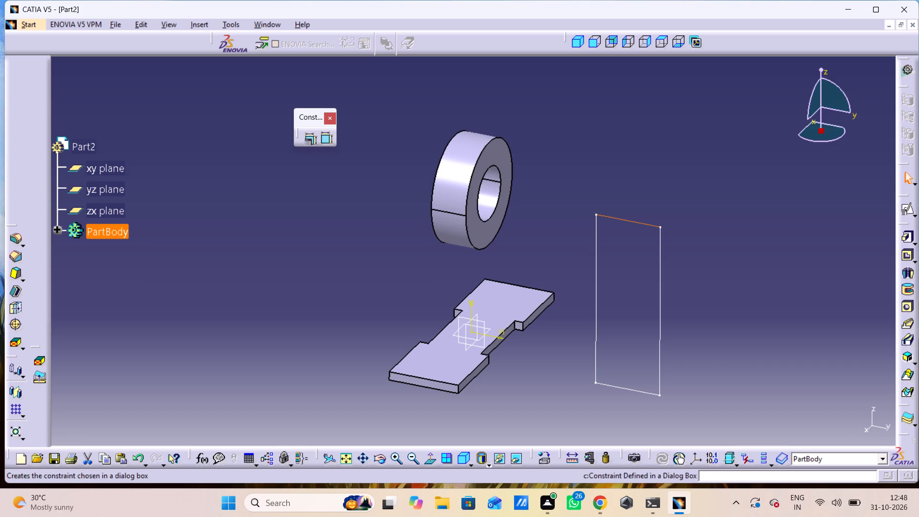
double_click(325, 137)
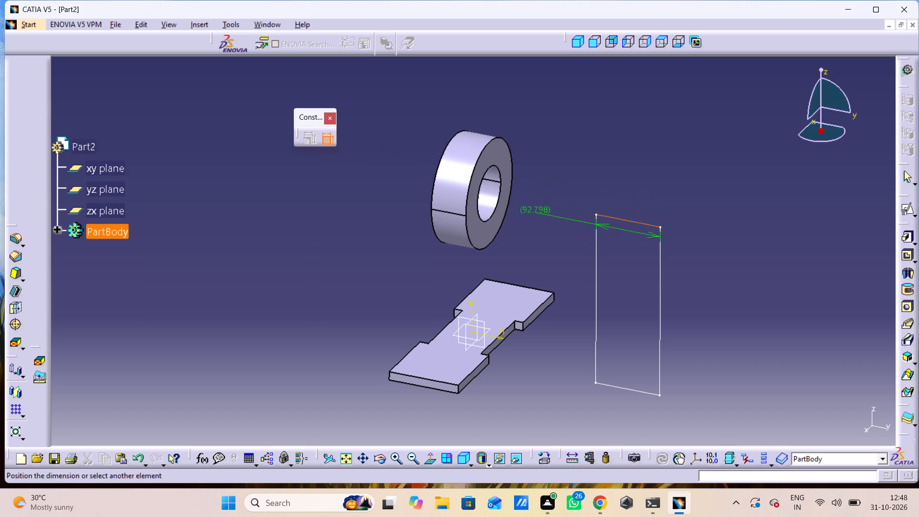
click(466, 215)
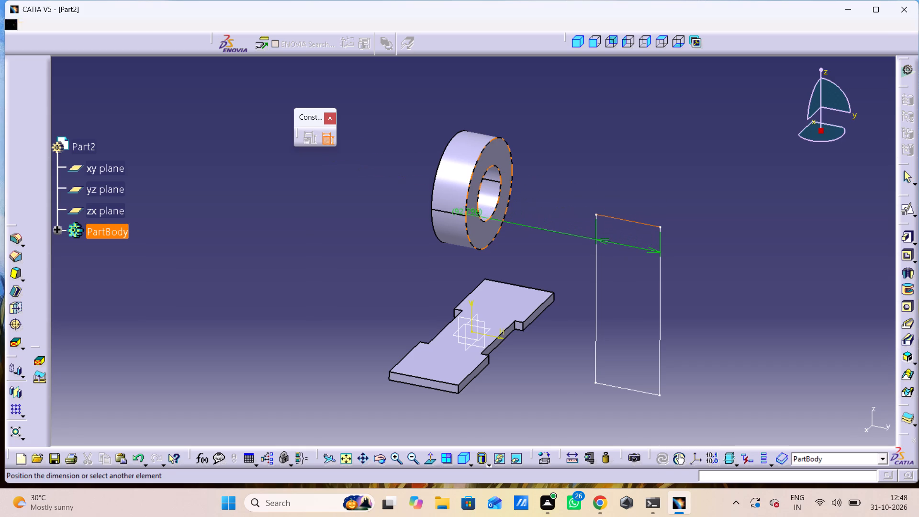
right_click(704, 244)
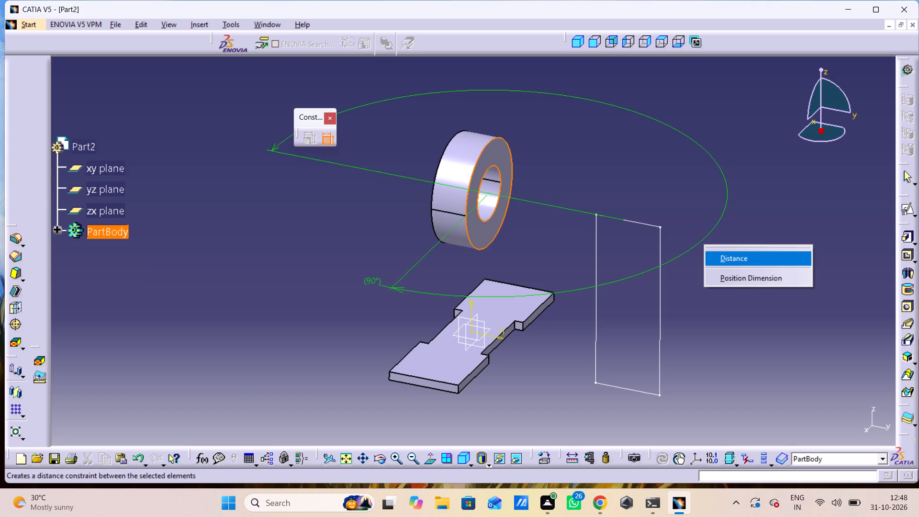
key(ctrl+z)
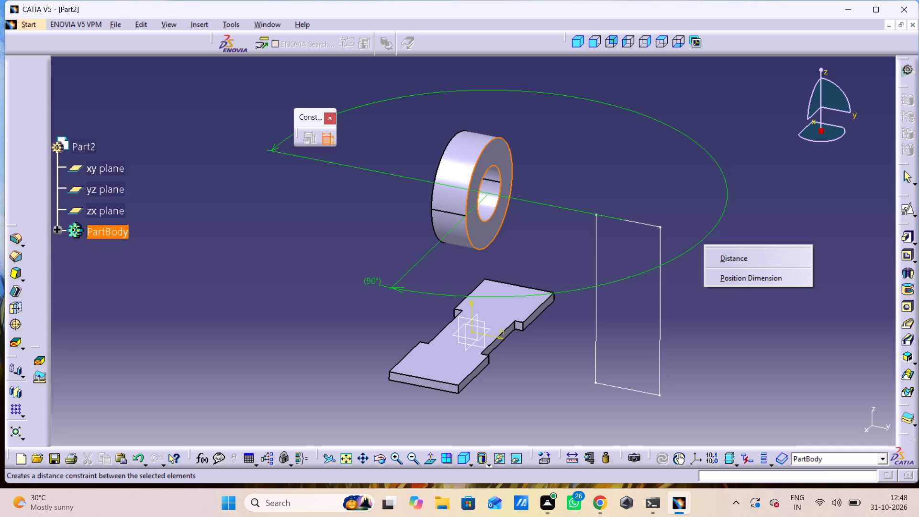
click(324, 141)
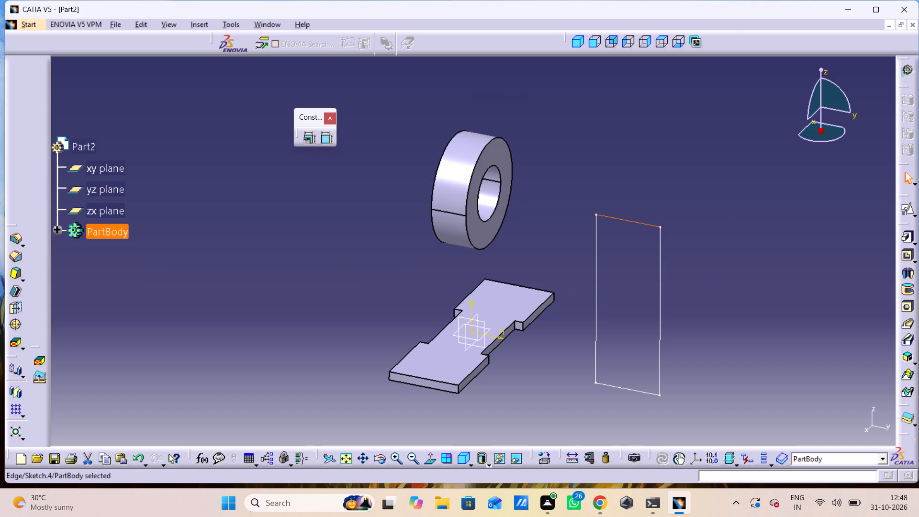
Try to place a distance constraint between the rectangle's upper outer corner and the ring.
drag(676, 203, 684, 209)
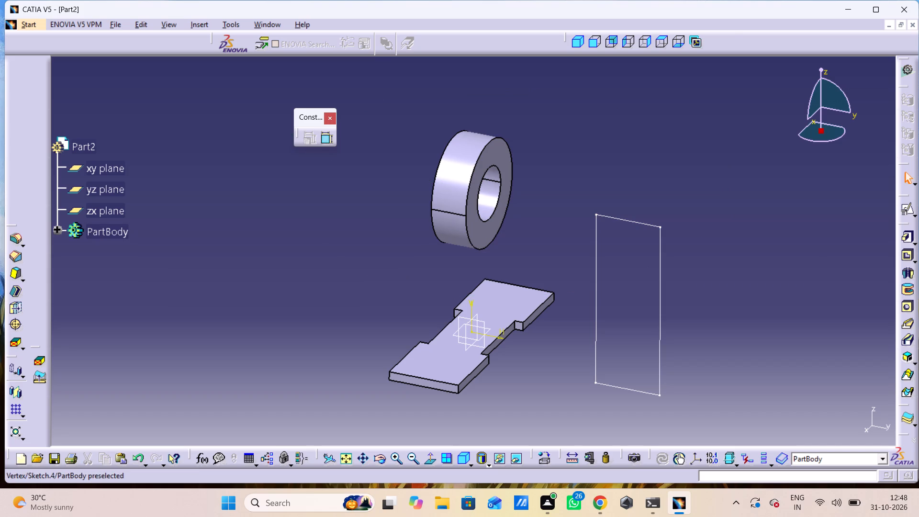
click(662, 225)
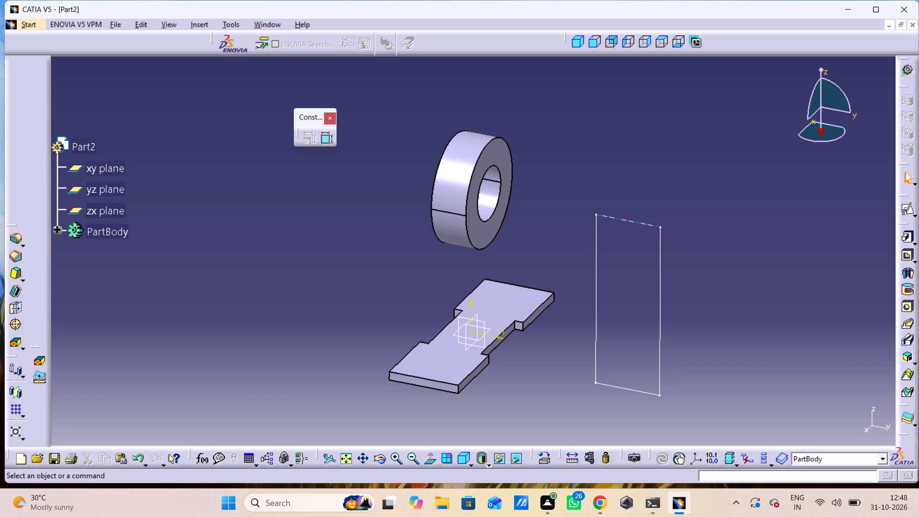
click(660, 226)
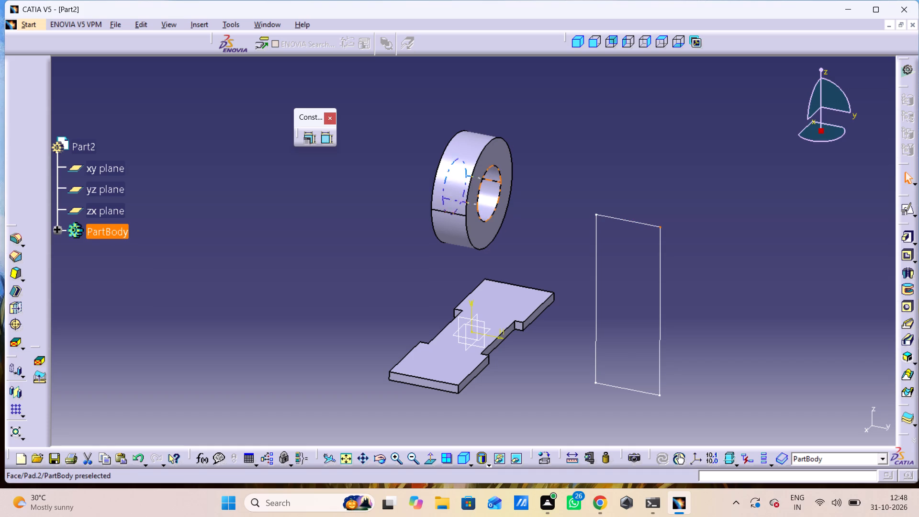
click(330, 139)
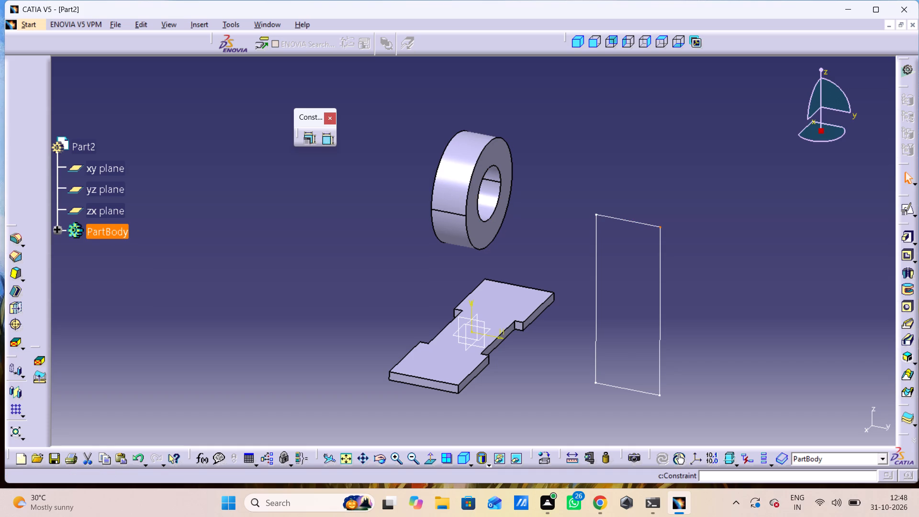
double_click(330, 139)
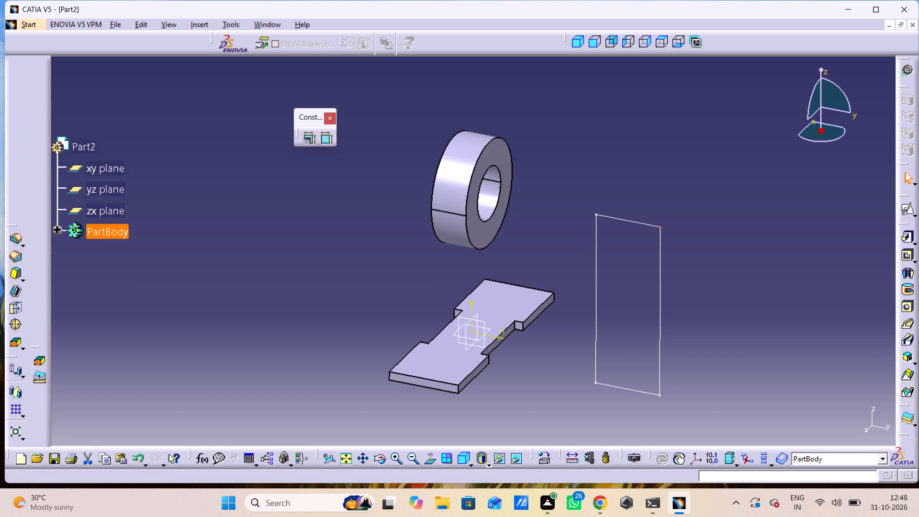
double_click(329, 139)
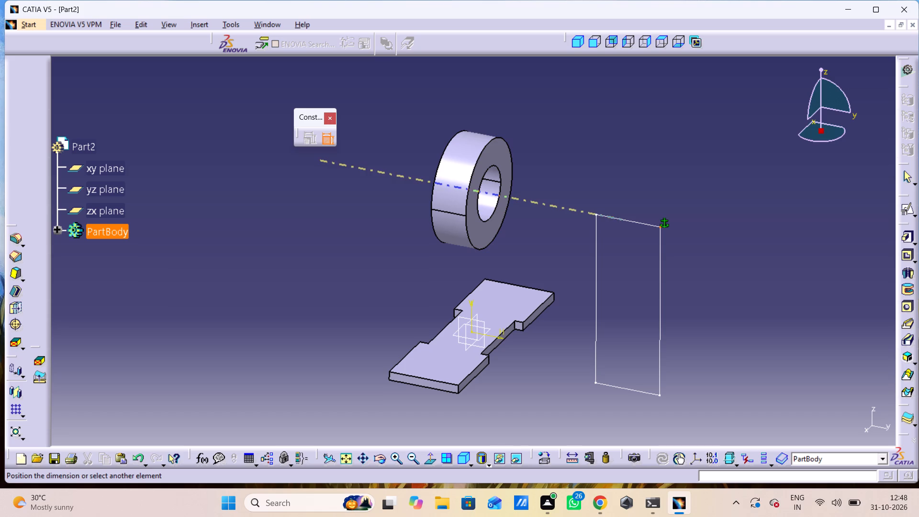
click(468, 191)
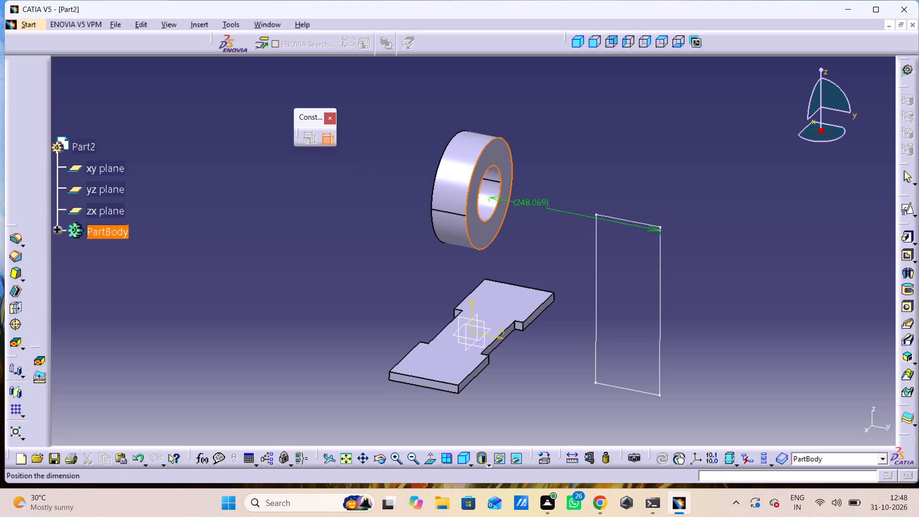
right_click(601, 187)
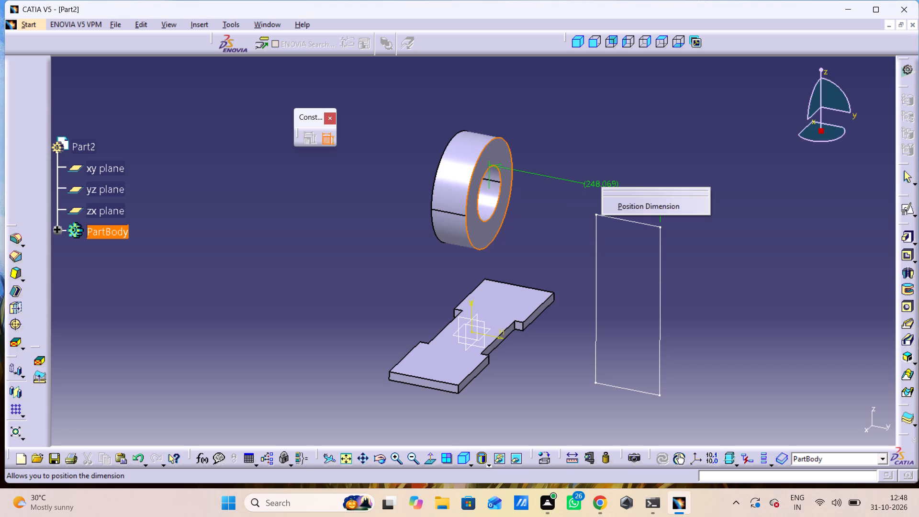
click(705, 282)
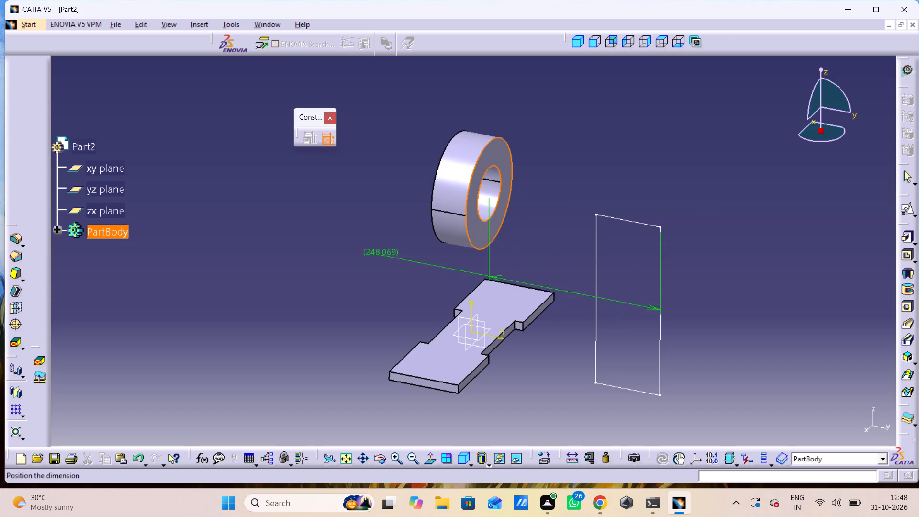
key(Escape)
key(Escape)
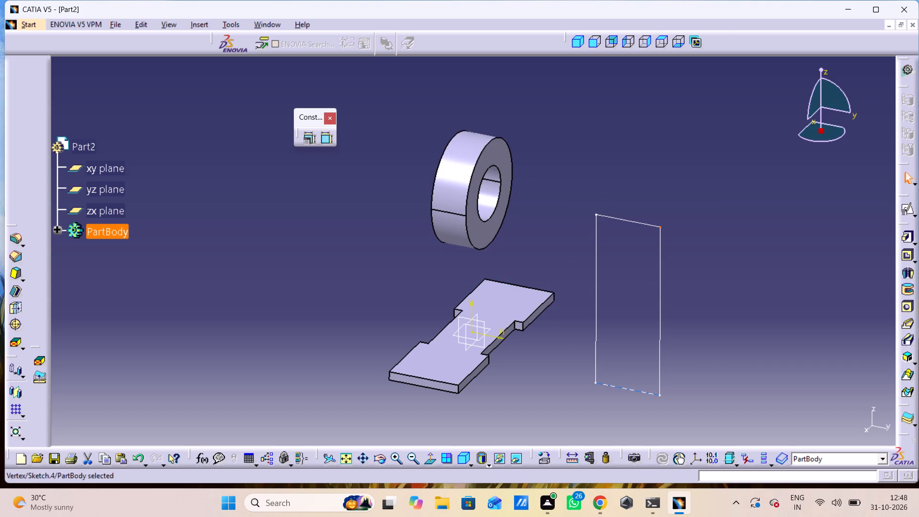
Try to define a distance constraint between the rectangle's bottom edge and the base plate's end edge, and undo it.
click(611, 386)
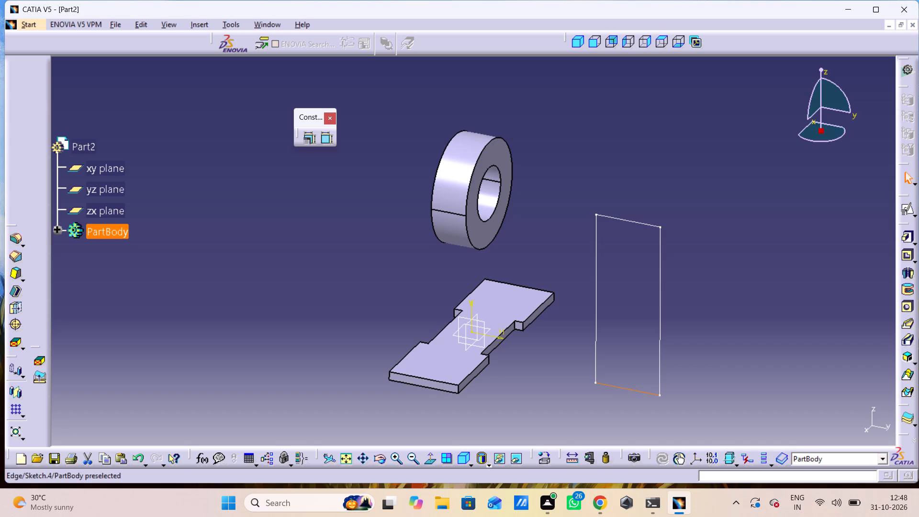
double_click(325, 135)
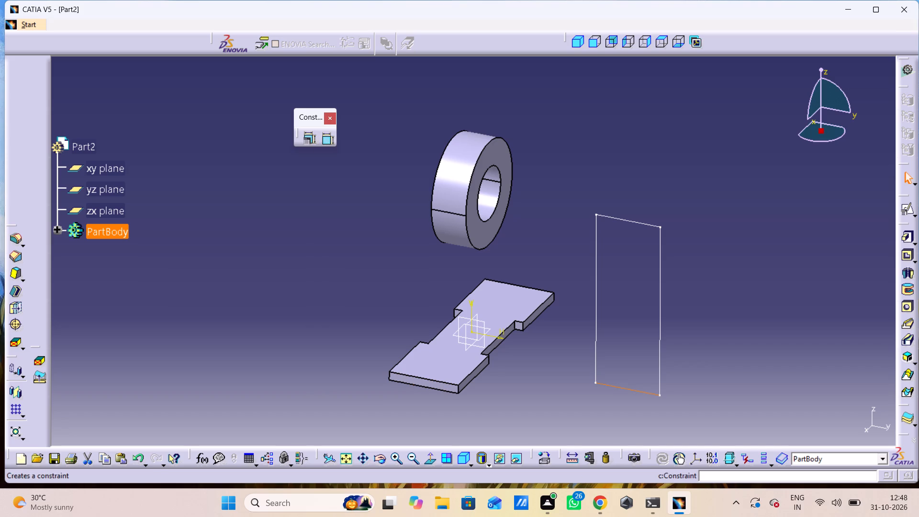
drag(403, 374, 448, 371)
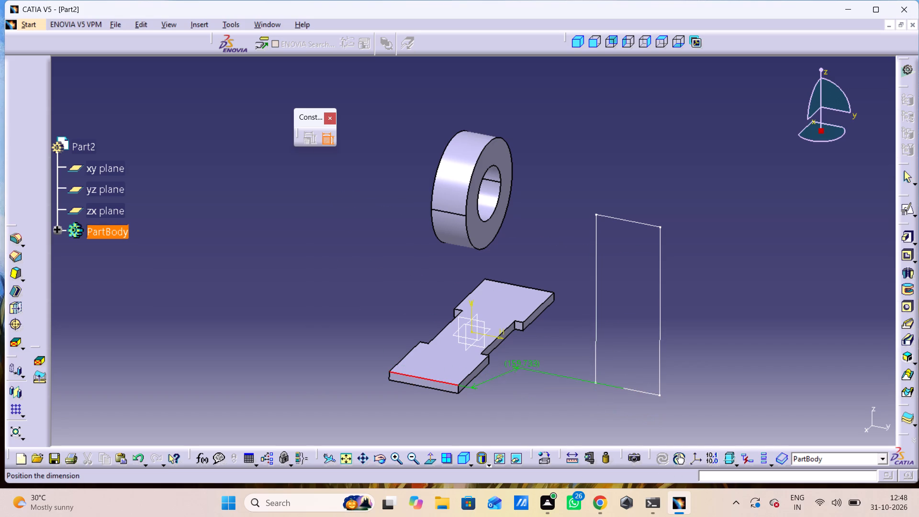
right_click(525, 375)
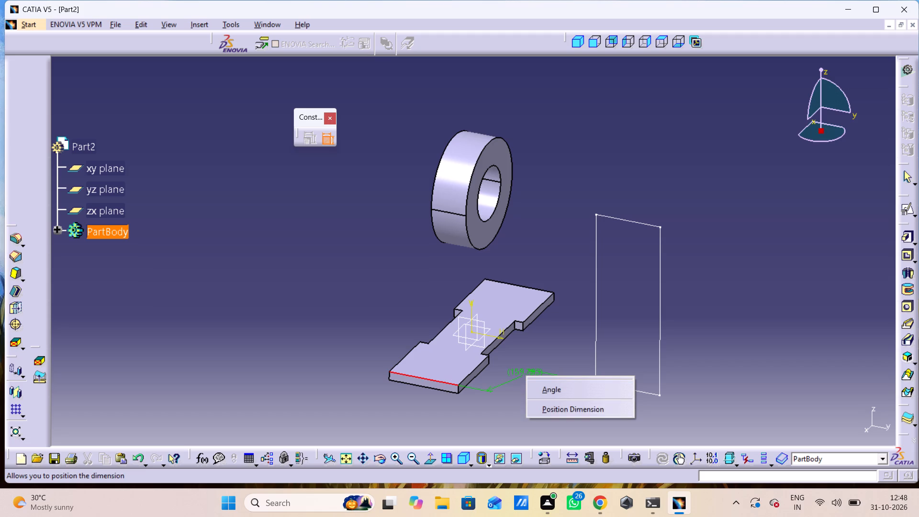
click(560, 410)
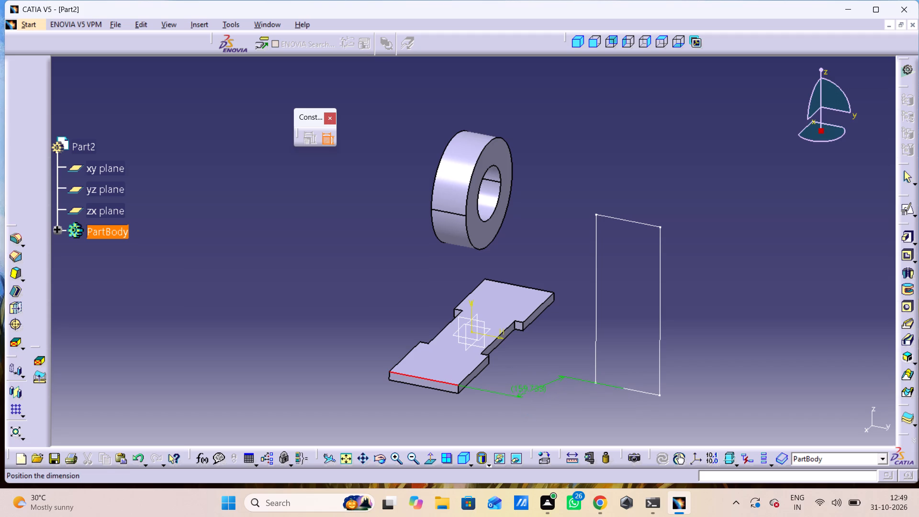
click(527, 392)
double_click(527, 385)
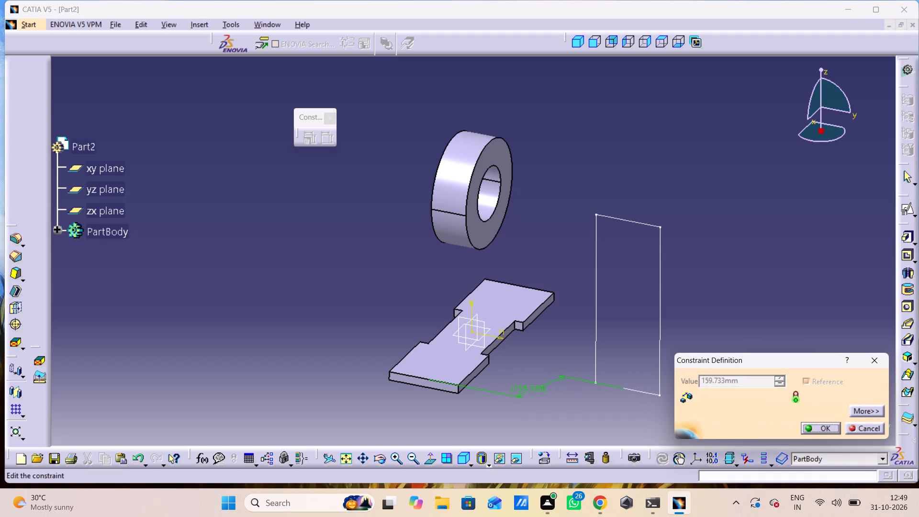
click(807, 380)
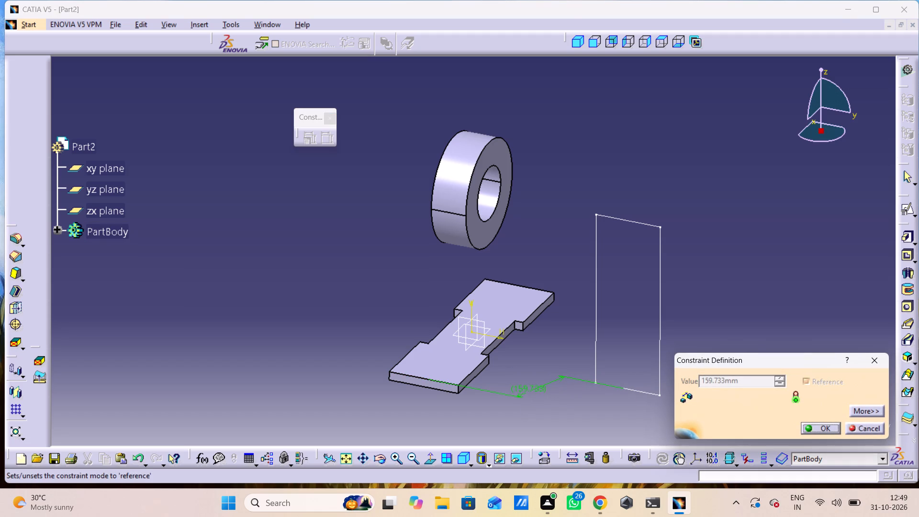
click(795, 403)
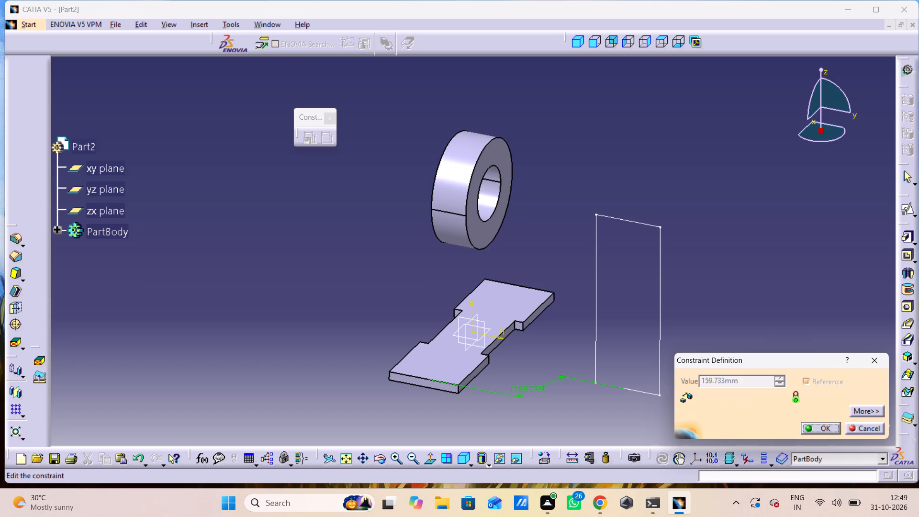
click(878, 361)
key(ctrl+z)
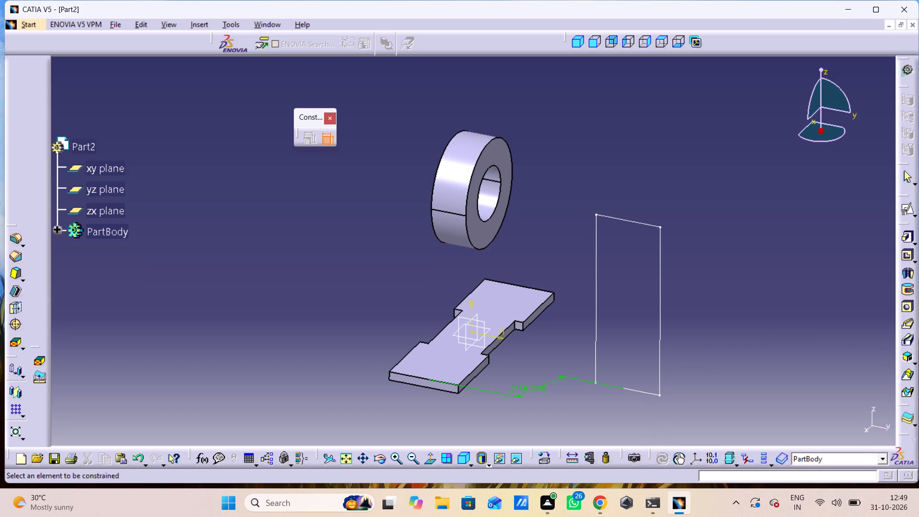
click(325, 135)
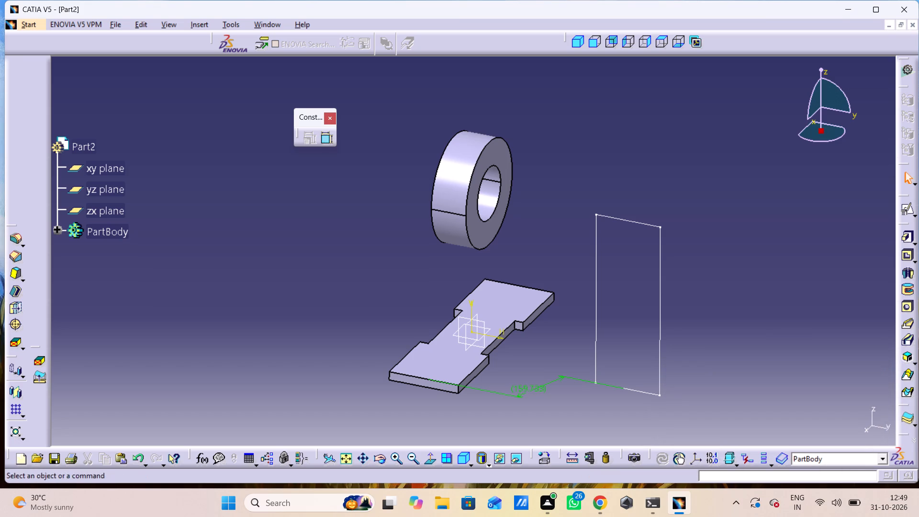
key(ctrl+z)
Reopen the rectangle sketch on the yz plane for editing.
click(906, 210)
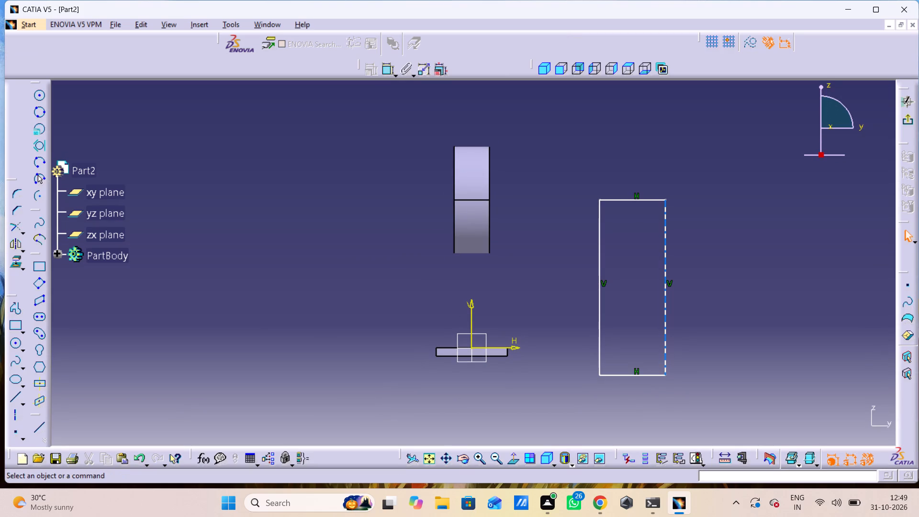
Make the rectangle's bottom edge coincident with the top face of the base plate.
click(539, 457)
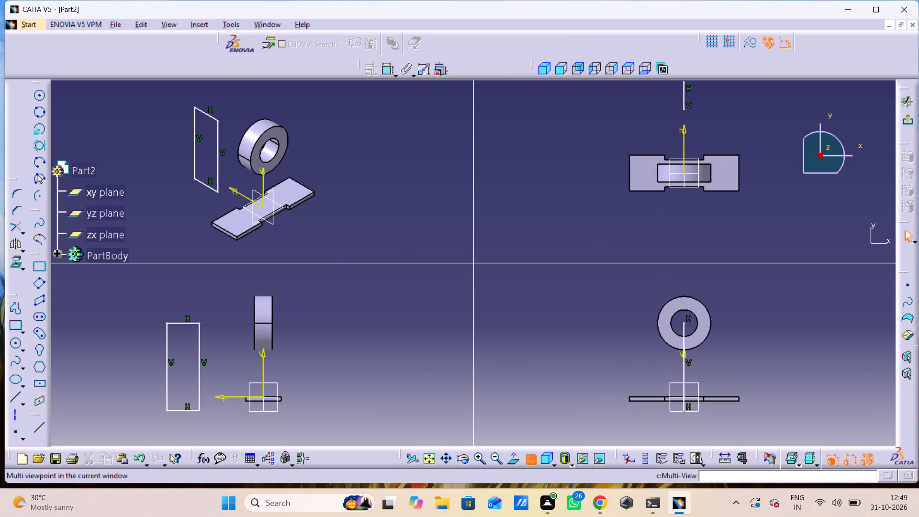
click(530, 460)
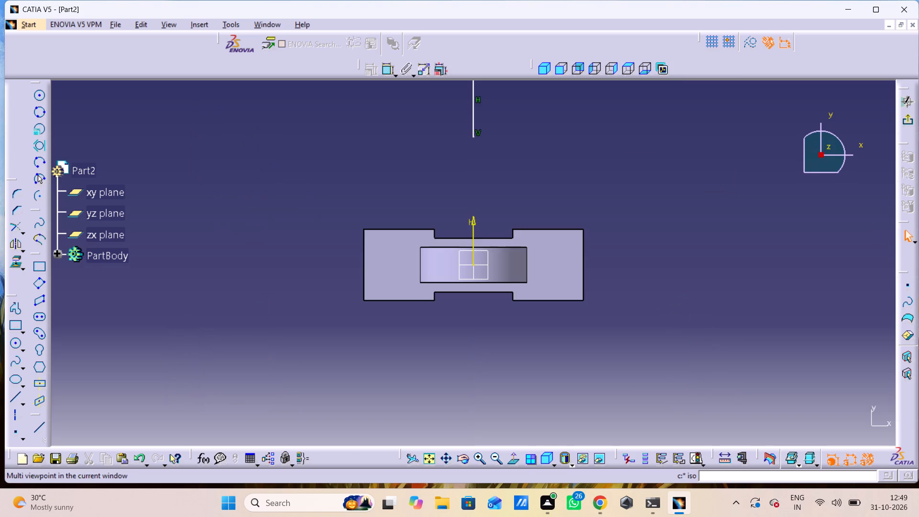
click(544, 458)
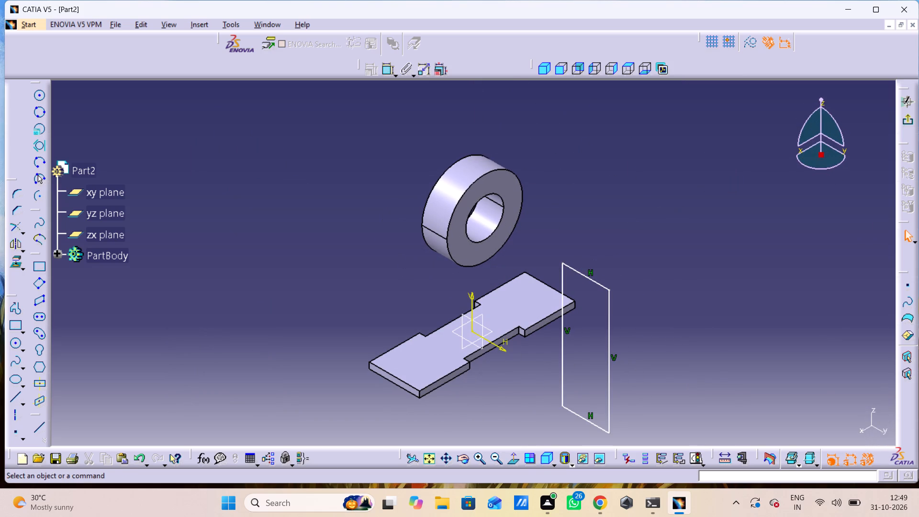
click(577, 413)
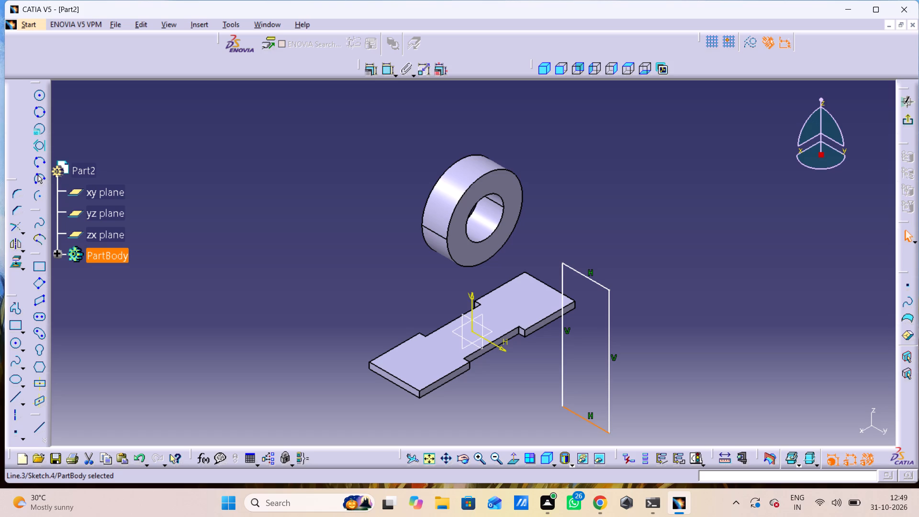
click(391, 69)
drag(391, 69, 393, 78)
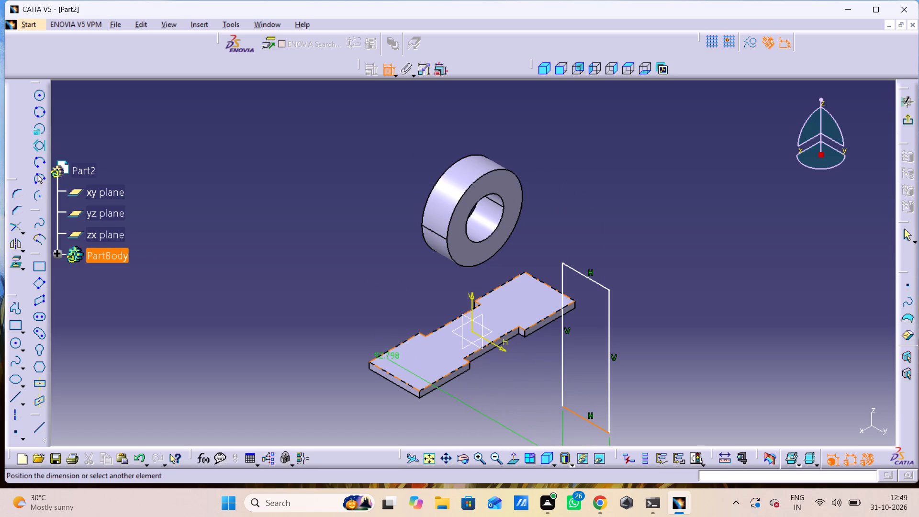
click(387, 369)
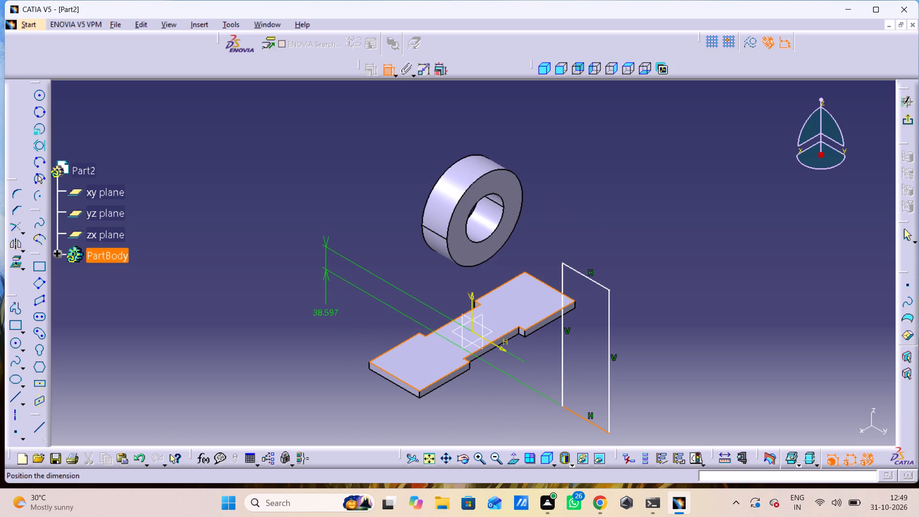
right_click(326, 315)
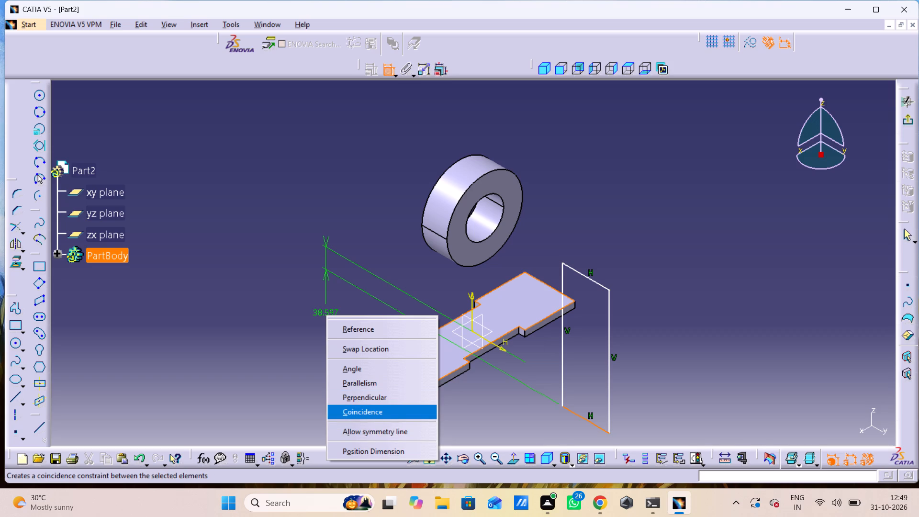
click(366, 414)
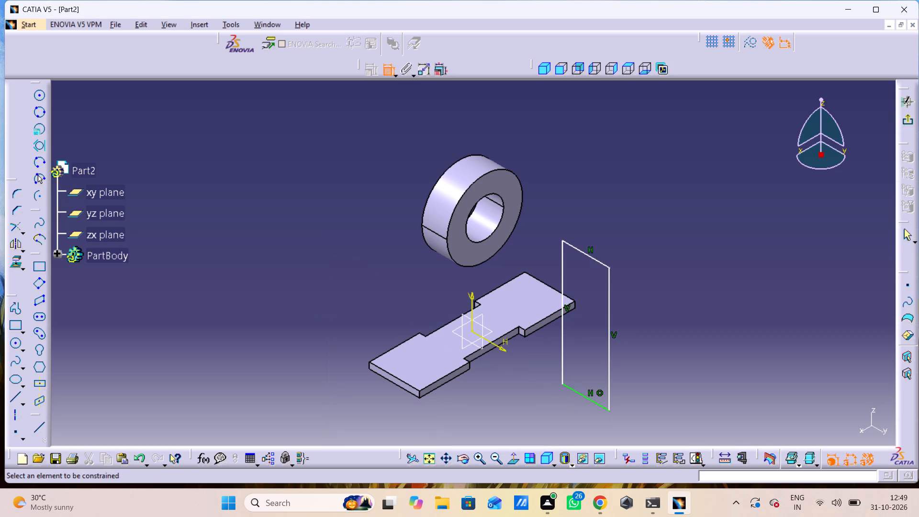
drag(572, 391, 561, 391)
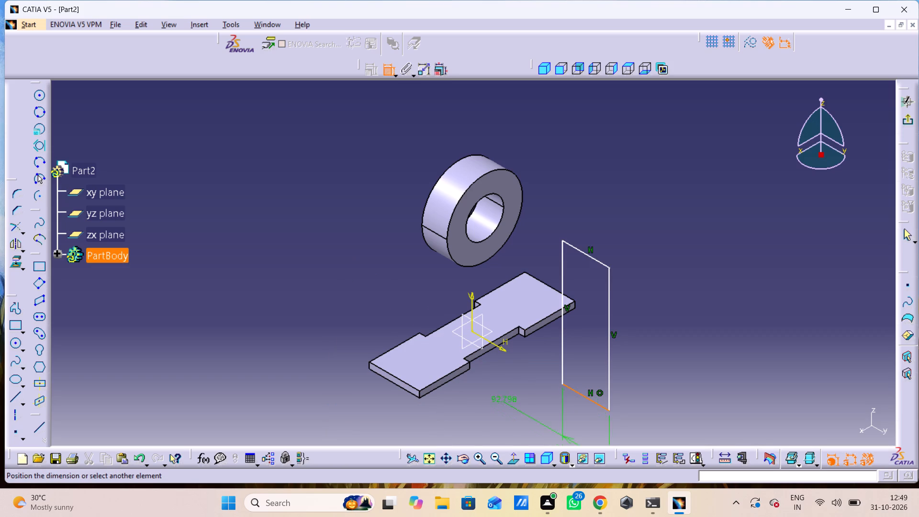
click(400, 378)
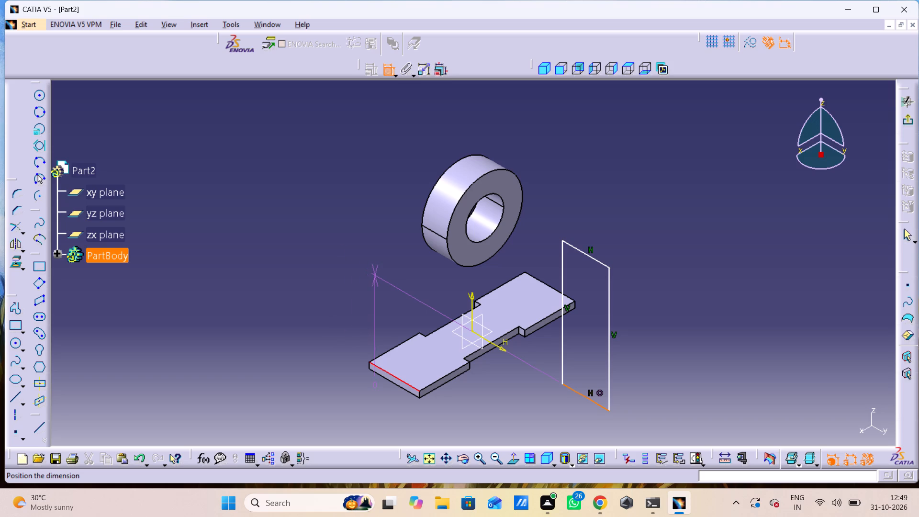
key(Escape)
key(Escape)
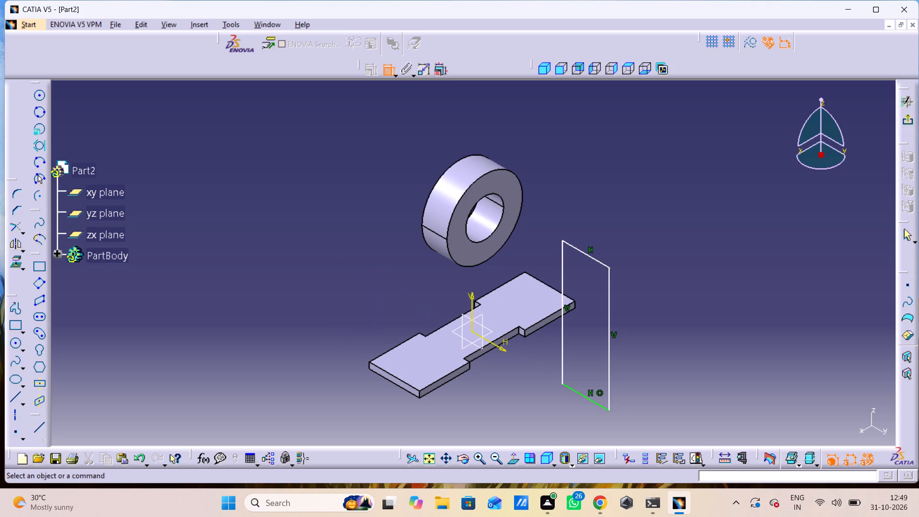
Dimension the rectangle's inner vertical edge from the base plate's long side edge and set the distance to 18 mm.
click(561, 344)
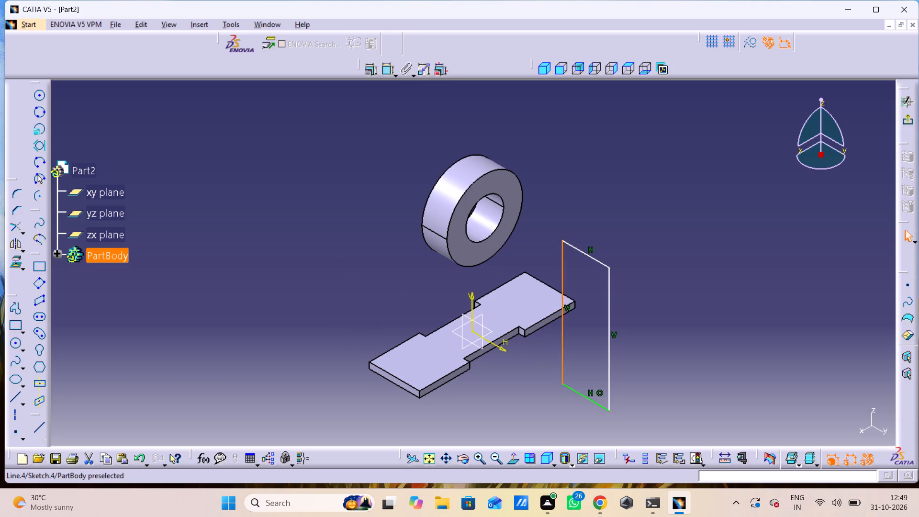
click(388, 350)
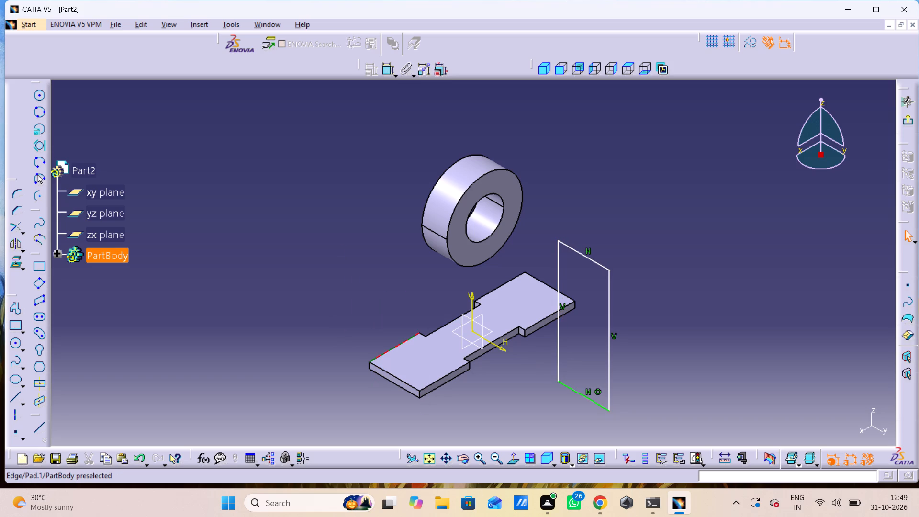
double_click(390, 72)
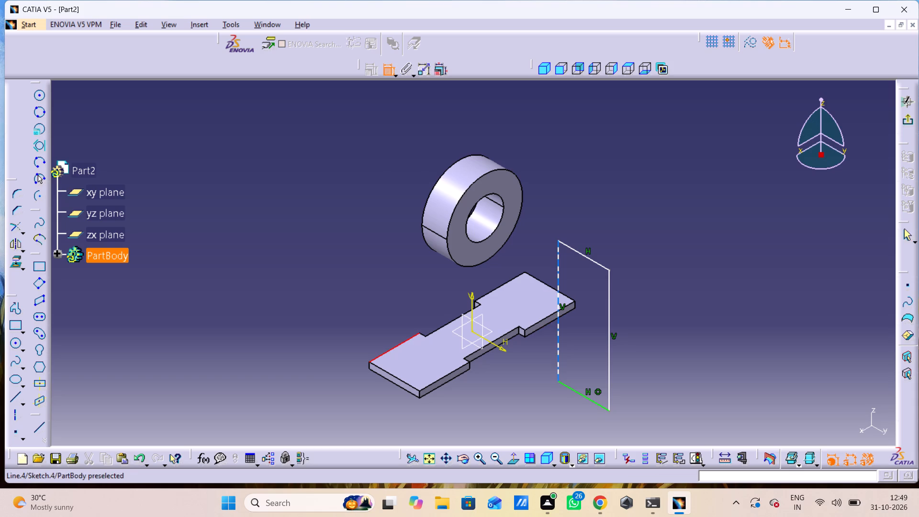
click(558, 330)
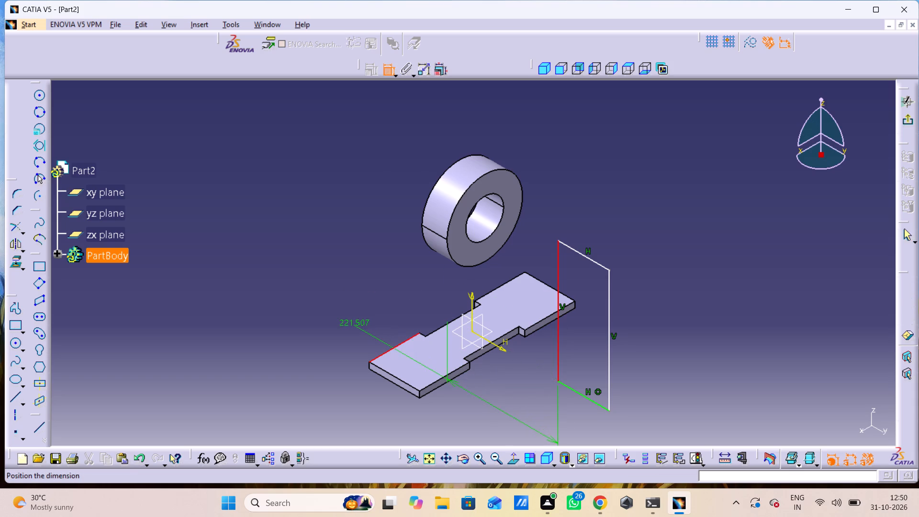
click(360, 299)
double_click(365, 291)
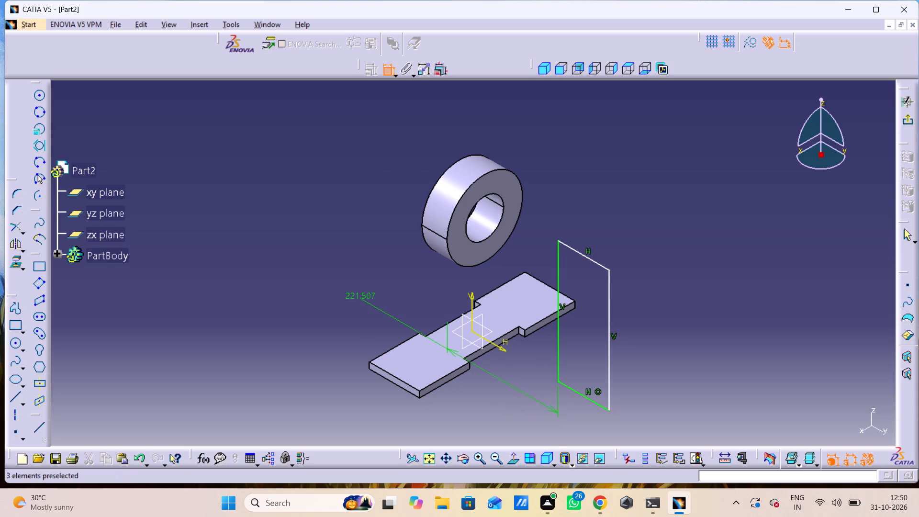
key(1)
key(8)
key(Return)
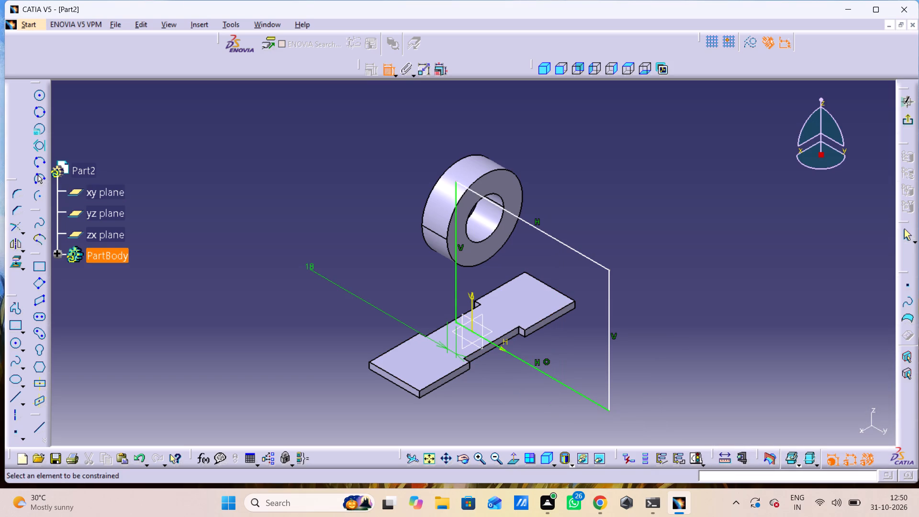
Examine the rectangle's position relative to the ring and the base plate from several angles.
middle_drag(450, 348, 610, 330)
right_drag(450, 348, 605, 329)
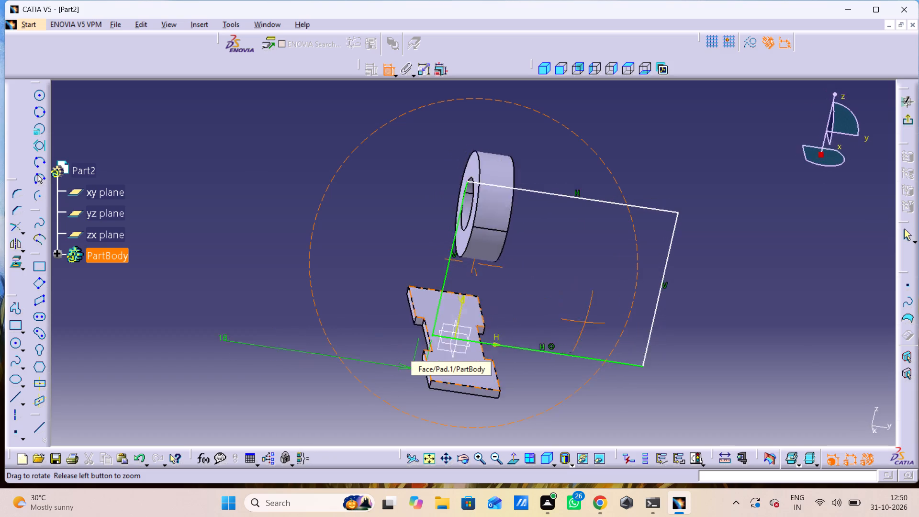
middle_drag(610, 330, 647, 337)
middle_drag(602, 378, 602, 308)
right_drag(597, 376, 602, 308)
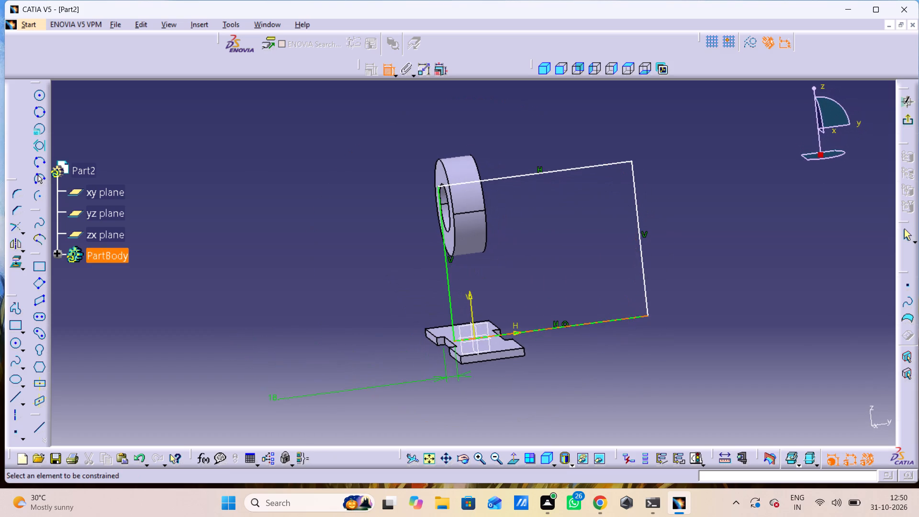
middle_drag(583, 354, 608, 409)
right_drag(541, 406, 608, 409)
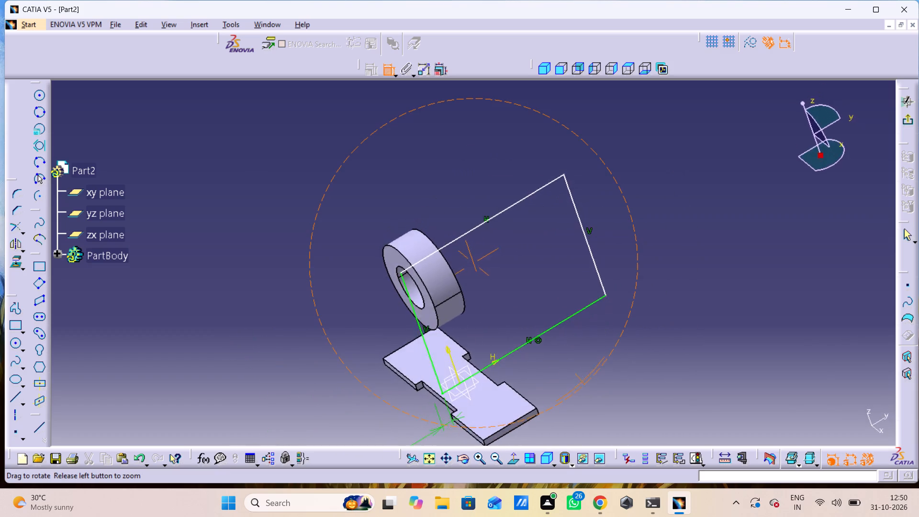
middle_drag(608, 409, 542, 383)
right_drag(608, 409, 542, 383)
middle_drag(538, 374, 525, 269)
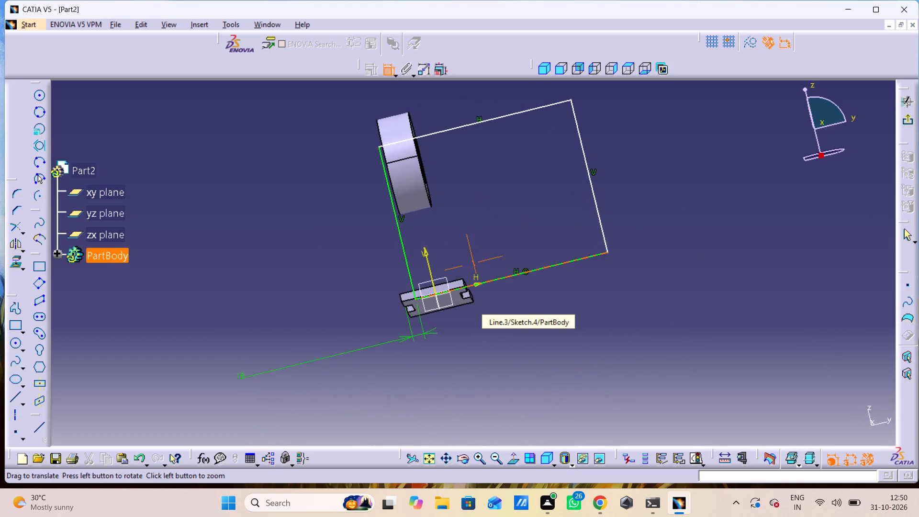
middle_drag(499, 332, 597, 383)
right_drag(499, 332, 597, 383)
middle_drag(560, 381, 552, 360)
right_drag(560, 380, 552, 360)
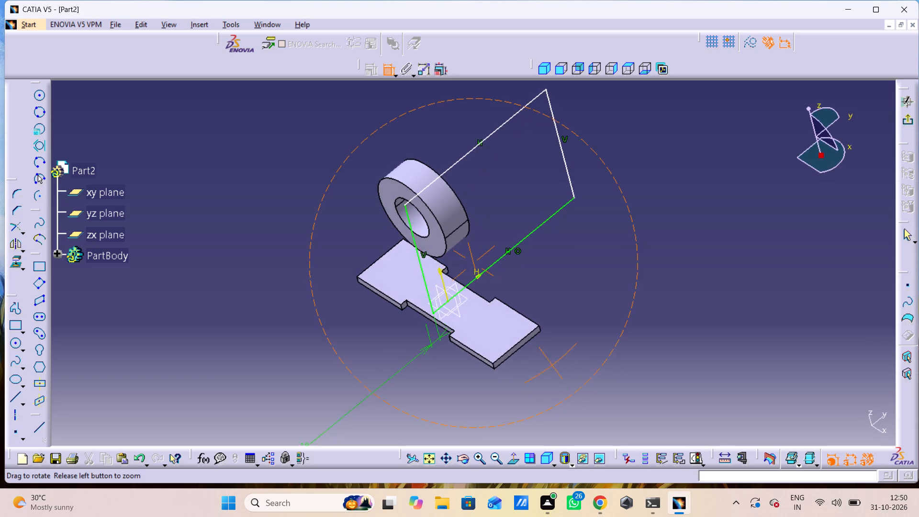
right_drag(552, 360, 542, 306)
middle_drag(552, 360, 542, 306)
scroll(542, 306, down, 1)
scroll(540, 309, up, 2)
scroll(416, 366, down, 3)
middle_drag(416, 366, 379, 274)
right_click(416, 366)
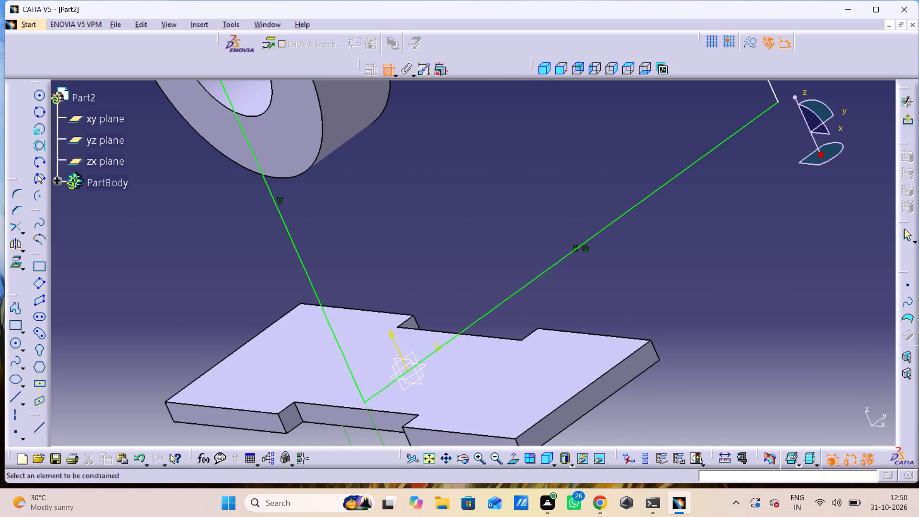
middle_drag(499, 380, 477, 340)
right_click(500, 380)
middle_drag(491, 427, 549, 288)
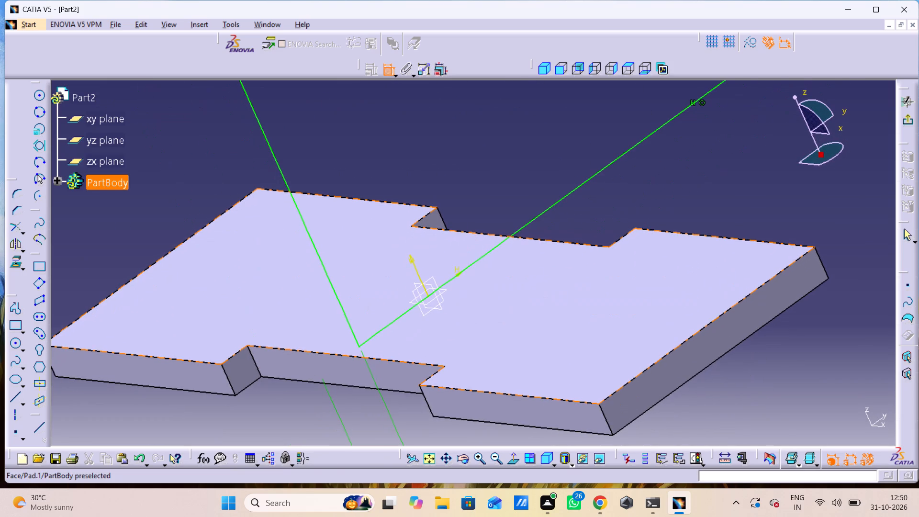
middle_drag(436, 349, 440, 350)
right_click(438, 348)
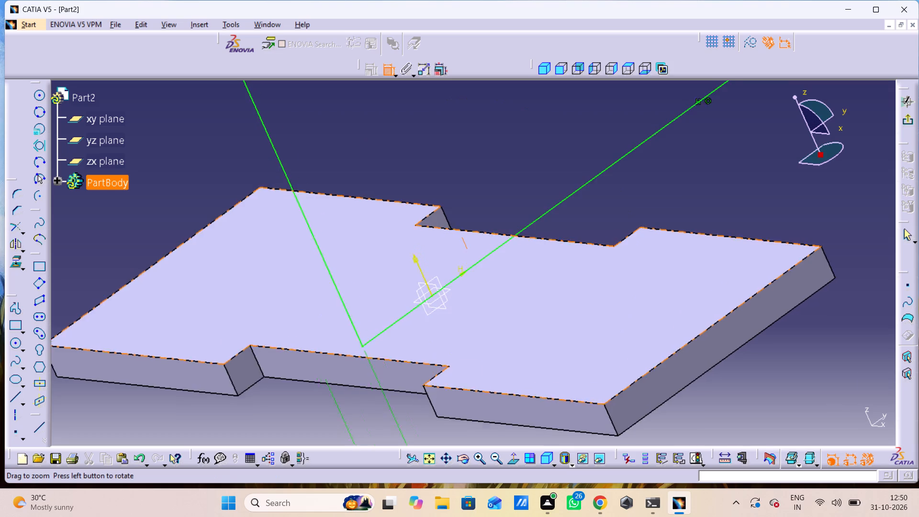
middle_drag(440, 350, 466, 430)
middle_drag(482, 382, 506, 435)
scroll(482, 382, down, 1)
right_click(483, 382)
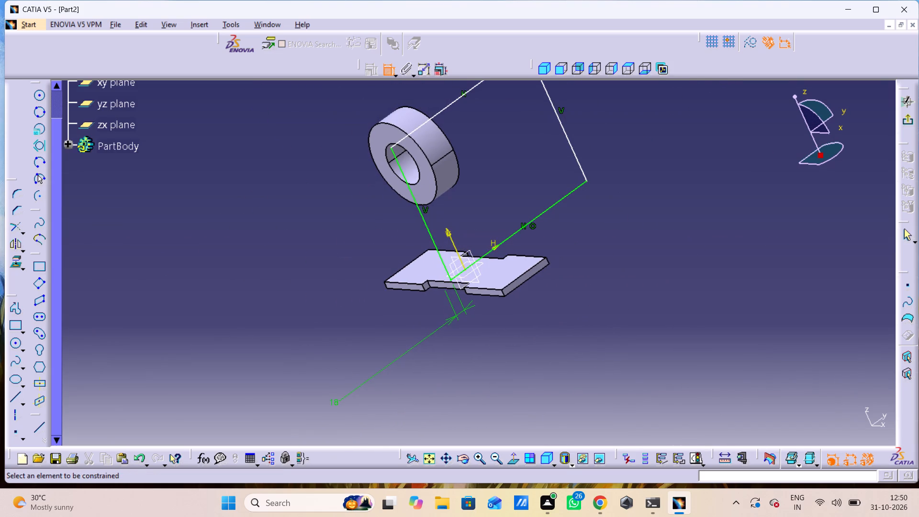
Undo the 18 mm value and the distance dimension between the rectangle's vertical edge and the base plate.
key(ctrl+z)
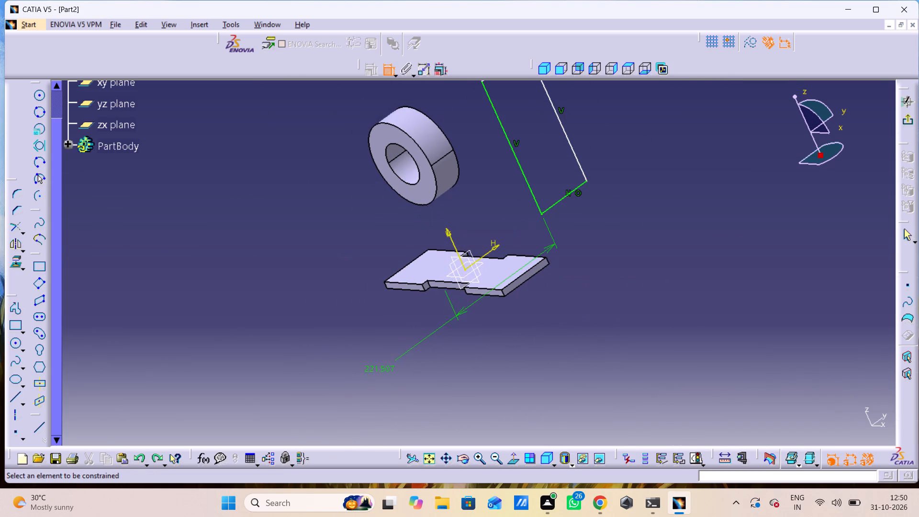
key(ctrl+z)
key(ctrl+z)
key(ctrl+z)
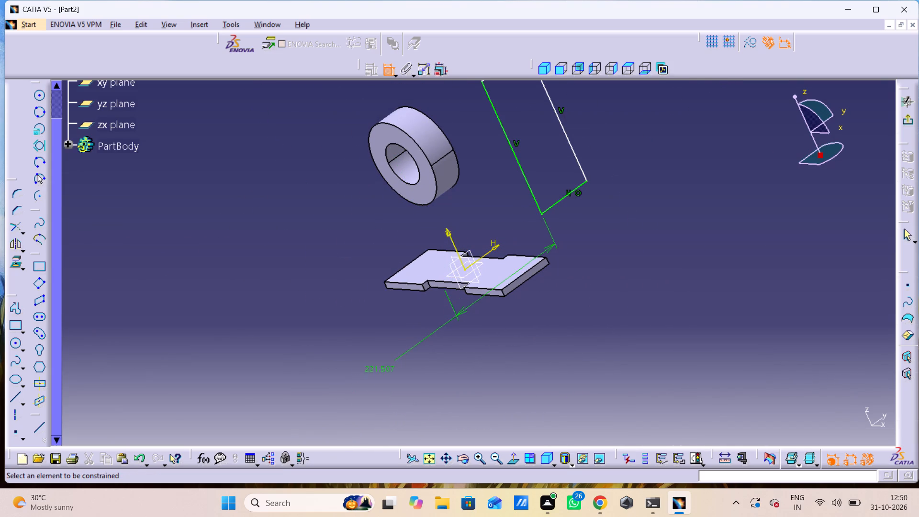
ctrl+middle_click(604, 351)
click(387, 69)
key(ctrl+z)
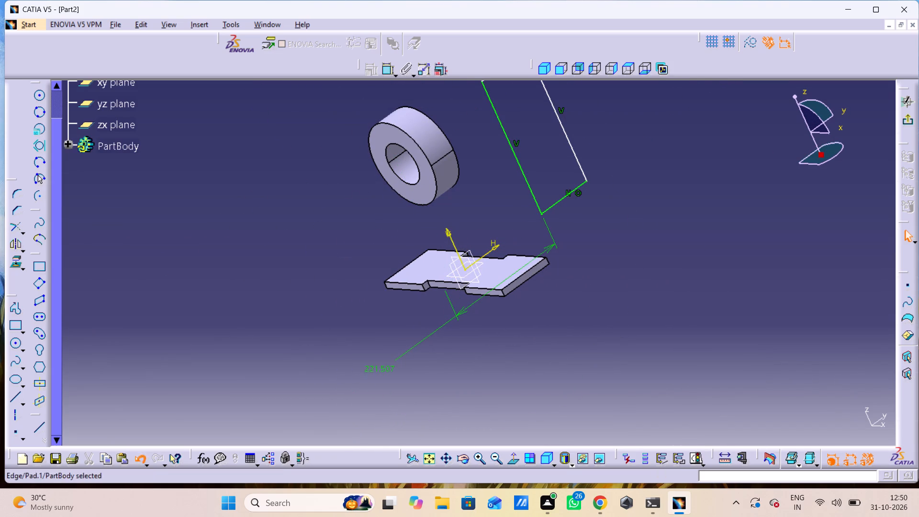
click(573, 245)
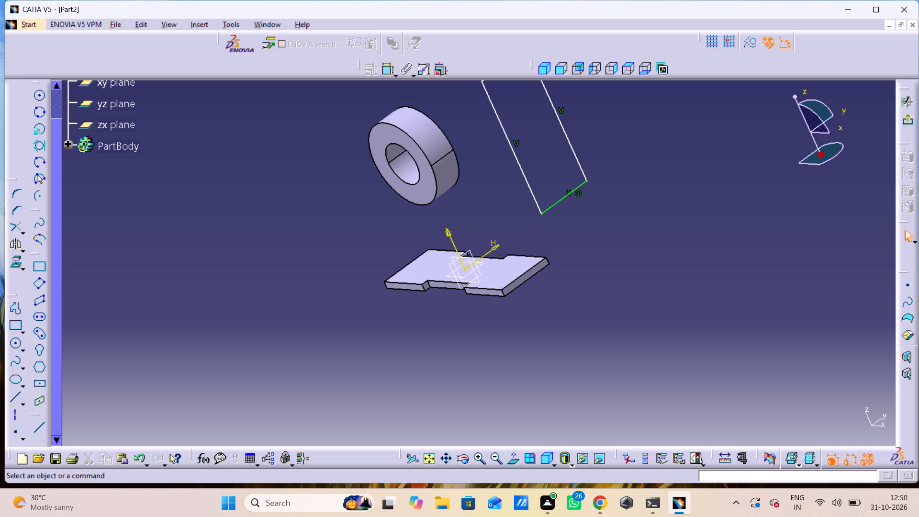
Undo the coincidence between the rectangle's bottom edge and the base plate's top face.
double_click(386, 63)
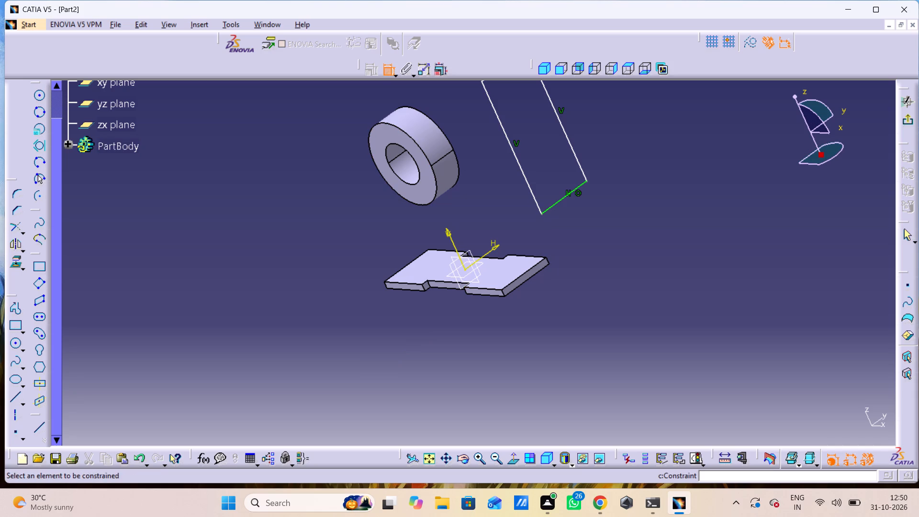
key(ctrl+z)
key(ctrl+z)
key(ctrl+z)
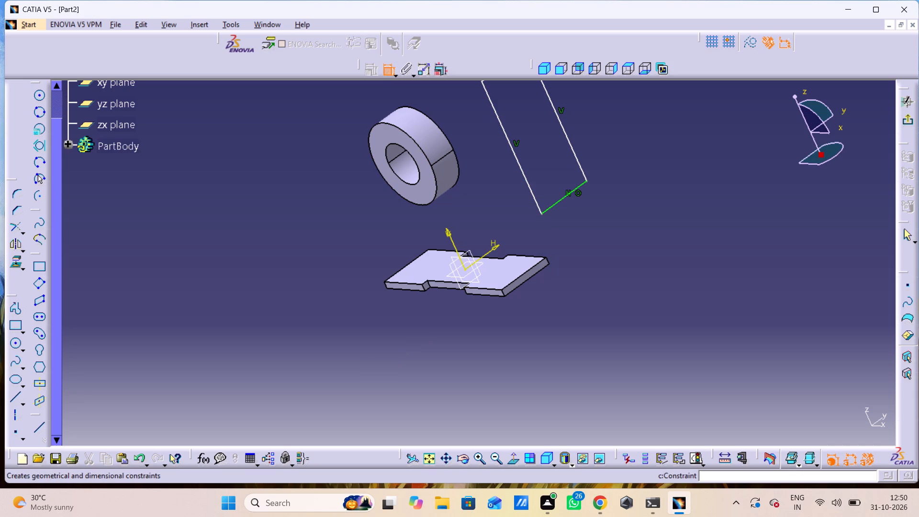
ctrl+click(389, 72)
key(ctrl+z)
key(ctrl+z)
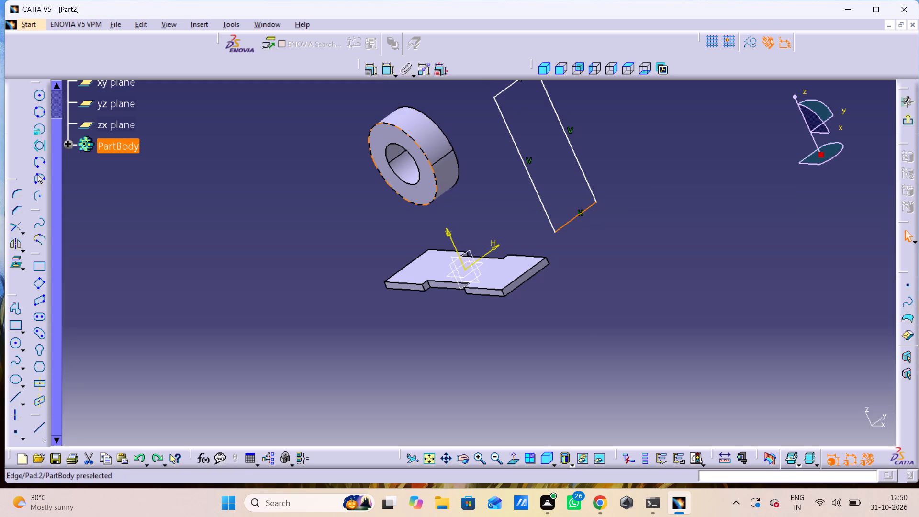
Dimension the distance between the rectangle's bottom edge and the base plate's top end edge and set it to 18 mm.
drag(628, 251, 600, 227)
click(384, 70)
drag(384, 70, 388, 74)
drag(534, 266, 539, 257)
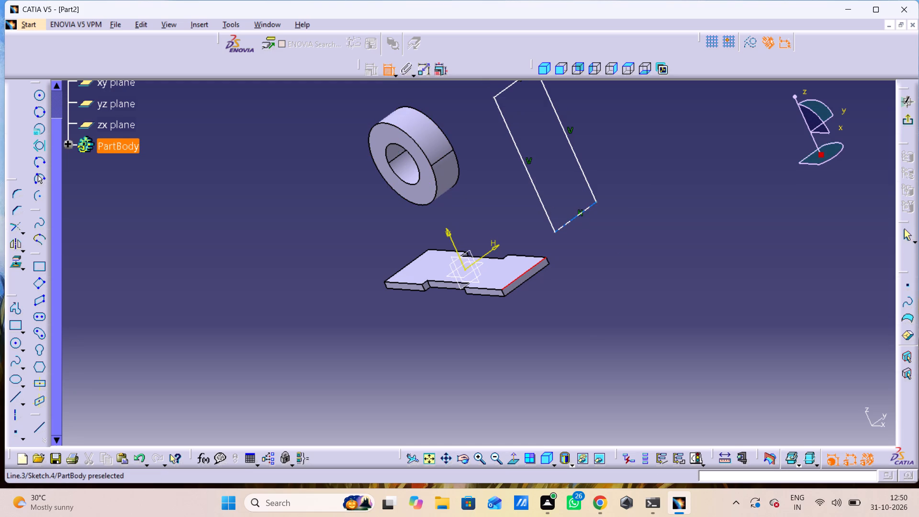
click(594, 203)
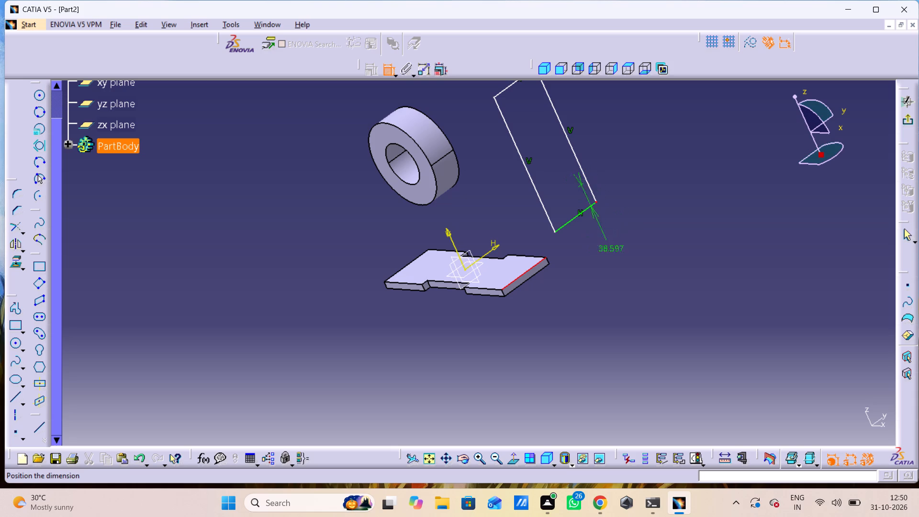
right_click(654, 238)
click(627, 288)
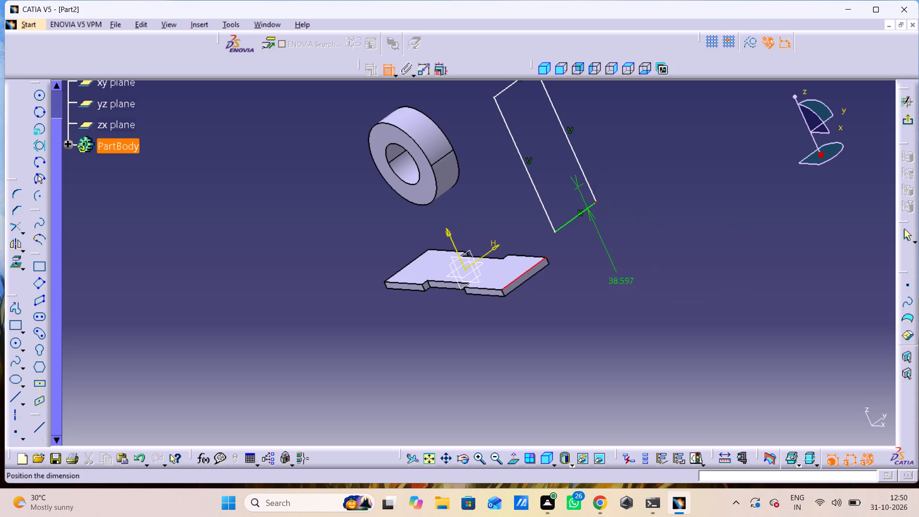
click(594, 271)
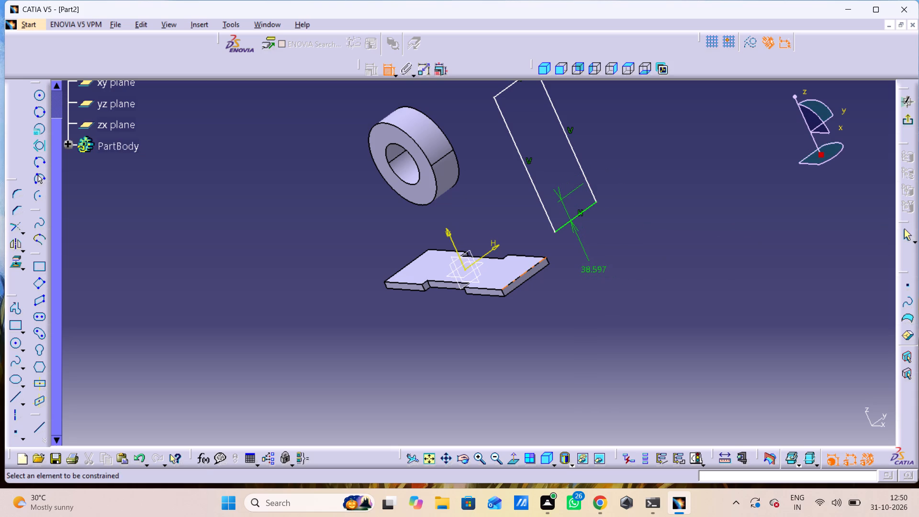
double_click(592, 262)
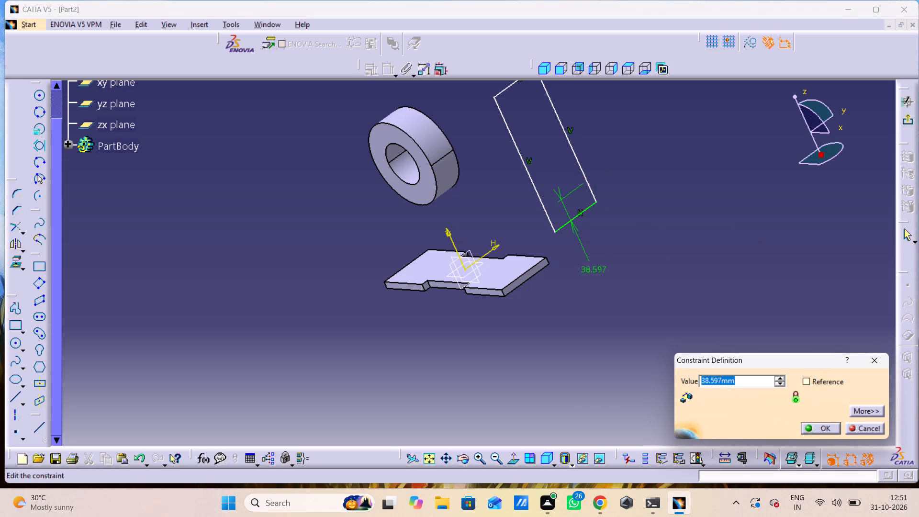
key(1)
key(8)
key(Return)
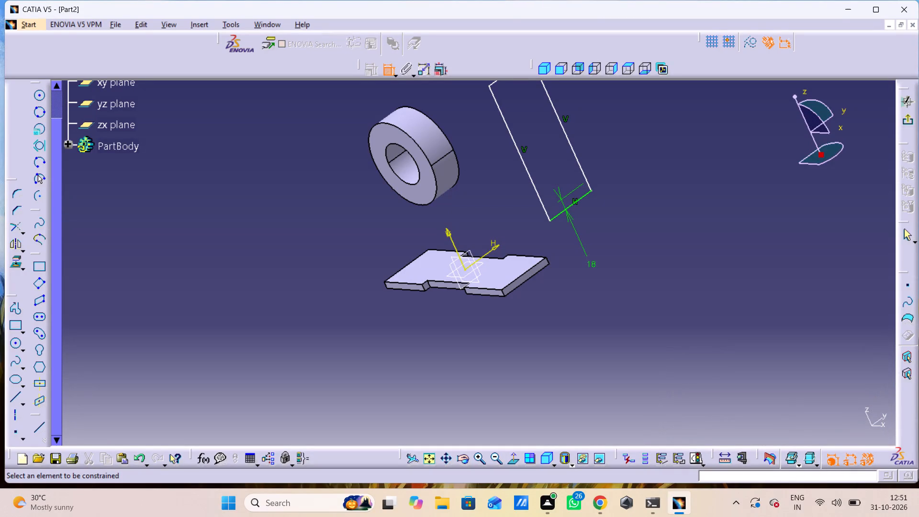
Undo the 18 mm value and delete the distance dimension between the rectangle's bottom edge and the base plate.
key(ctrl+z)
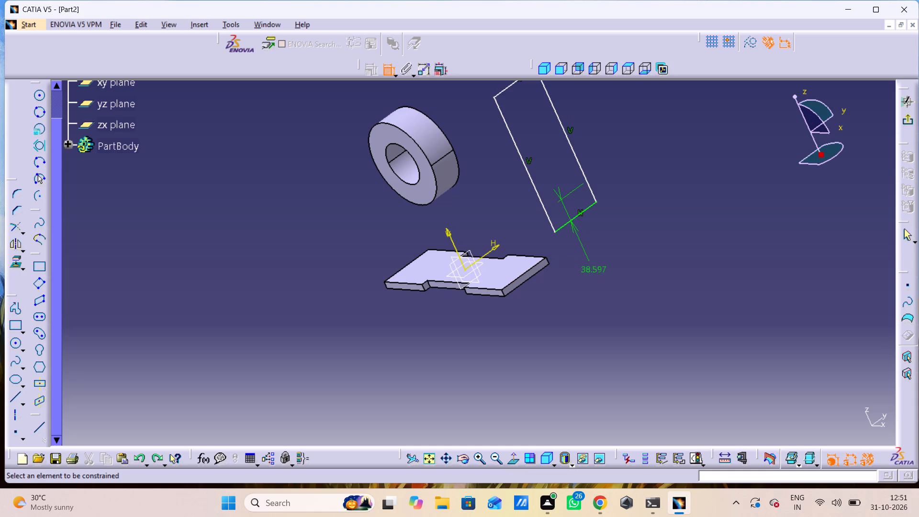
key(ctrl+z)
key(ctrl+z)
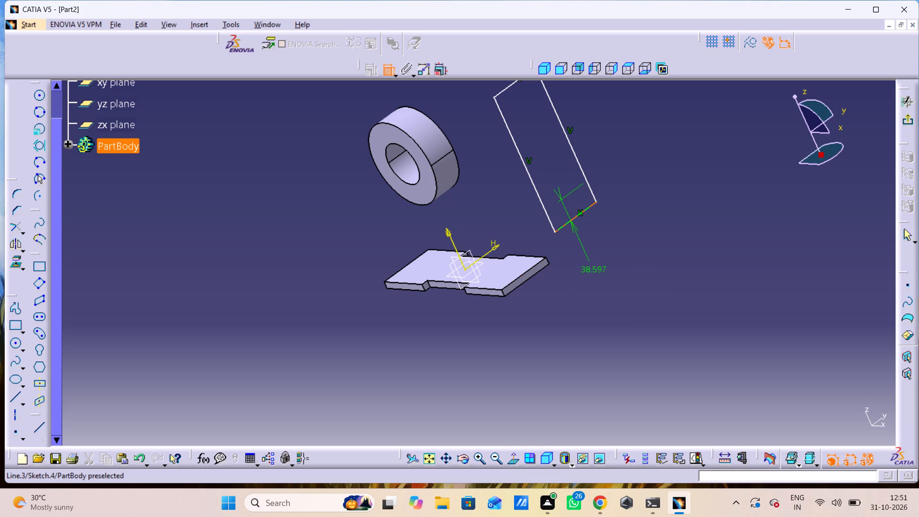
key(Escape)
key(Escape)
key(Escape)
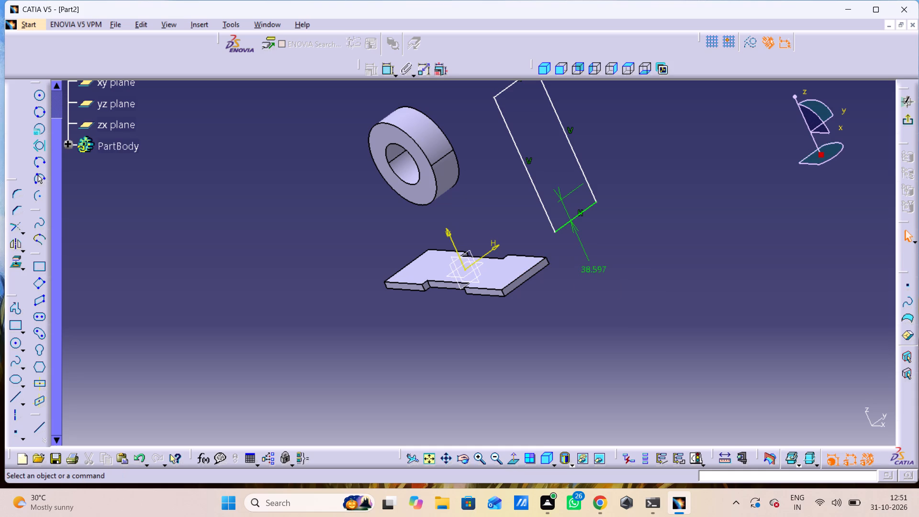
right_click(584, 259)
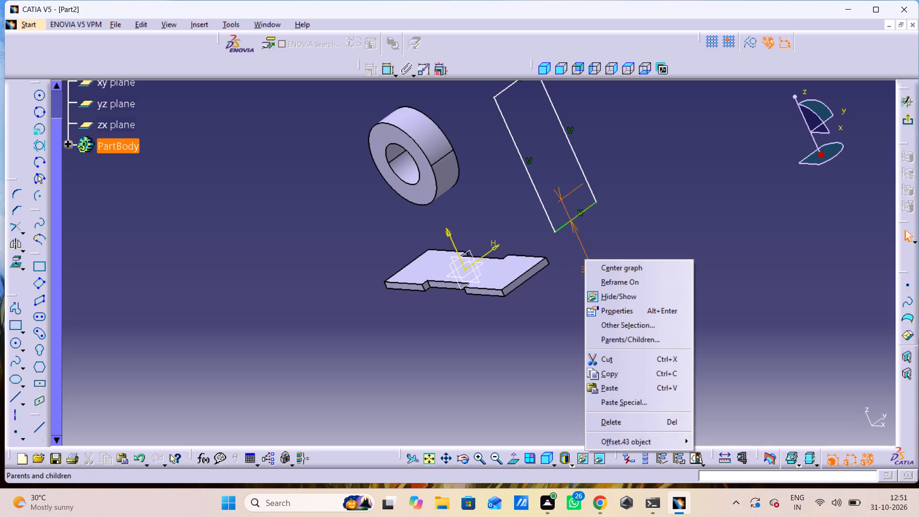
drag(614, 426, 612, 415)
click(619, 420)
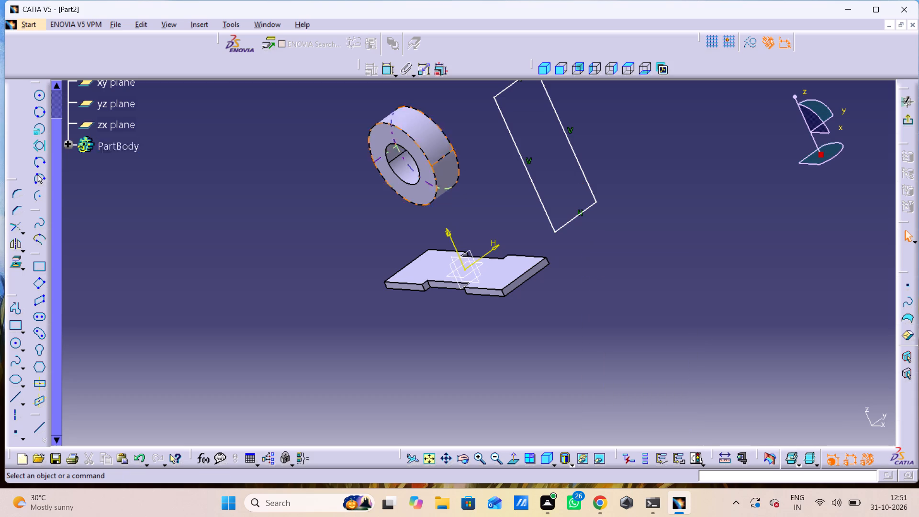
Dimension the rectangle's width between its two vertical edges and set it to 65 mm.
click(390, 74)
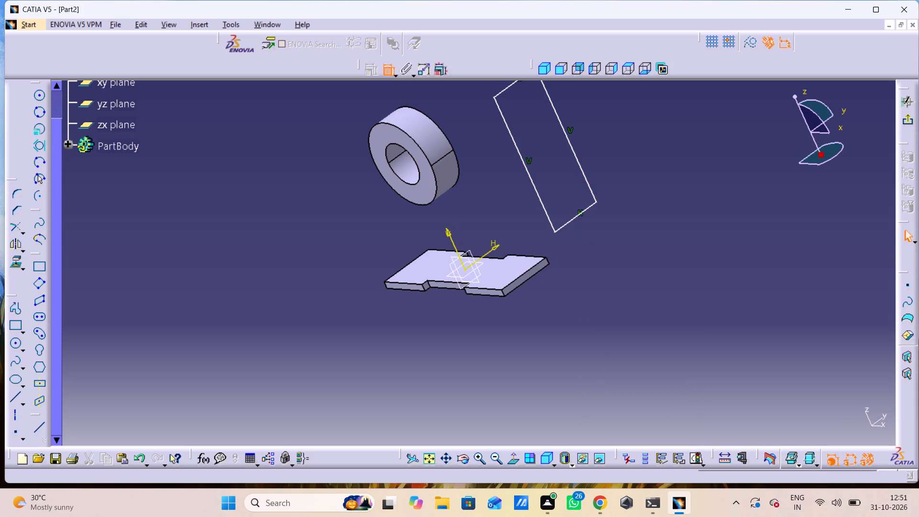
double_click(390, 74)
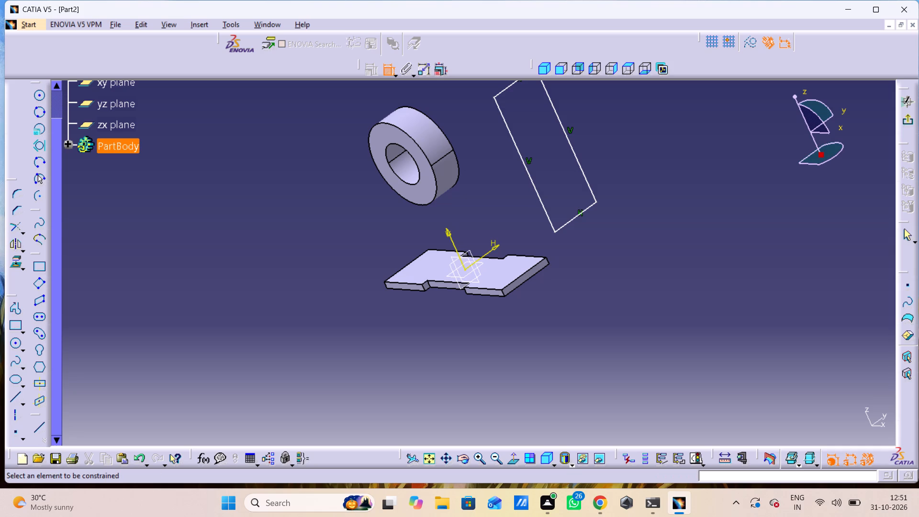
click(544, 210)
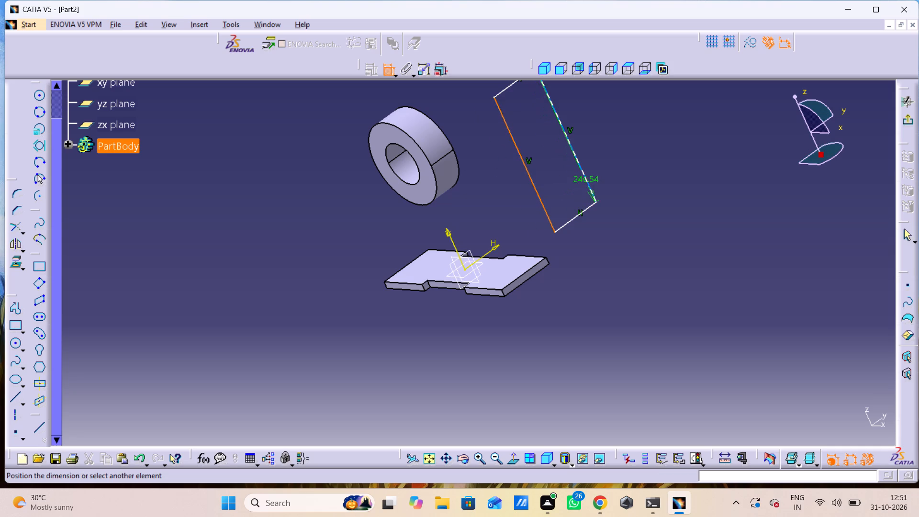
click(586, 181)
click(564, 198)
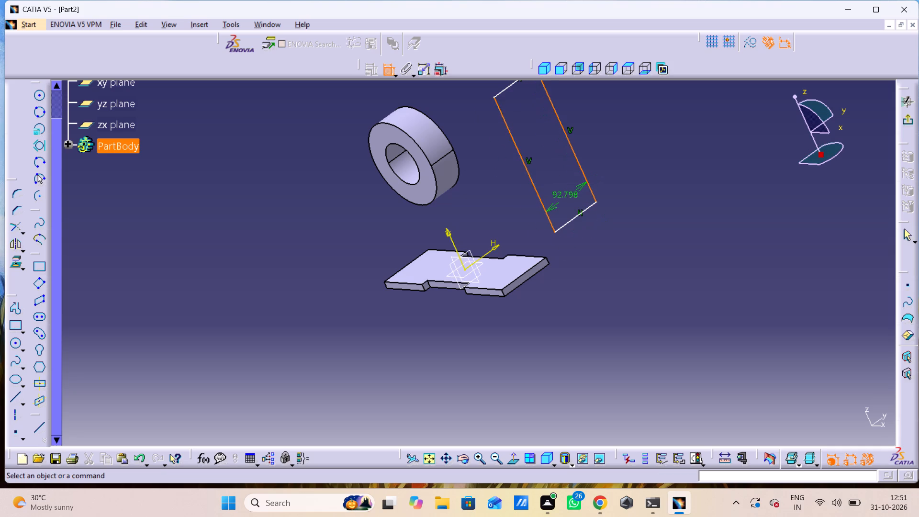
double_click(564, 195)
key(6)
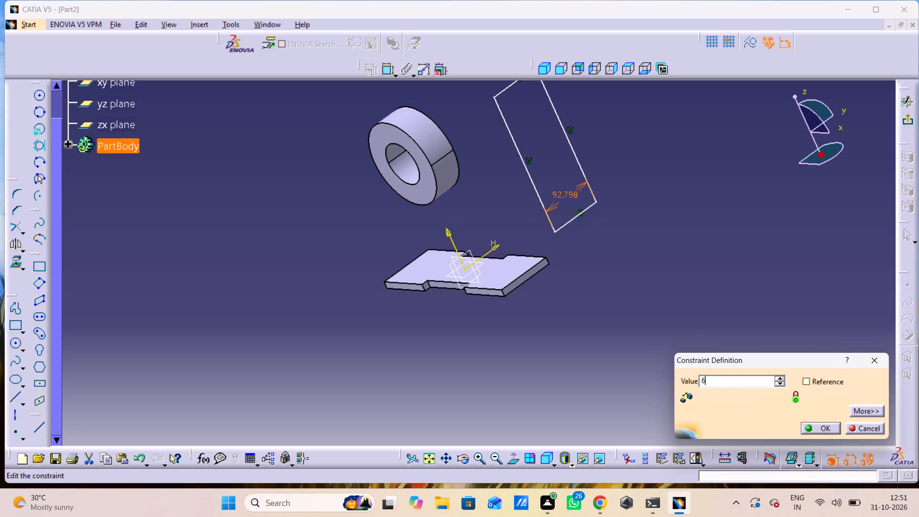
key(5)
key(Return)
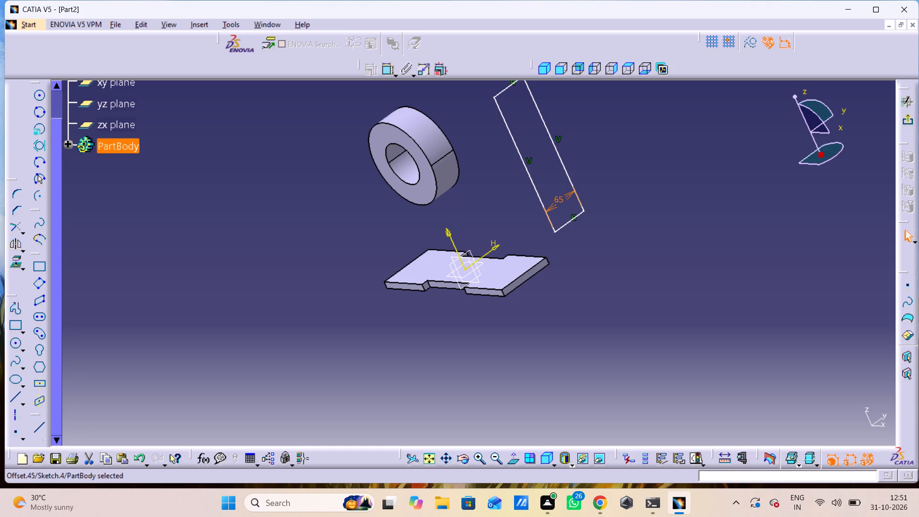
Set the rectangle's width to 36 mm.
double_click(558, 198)
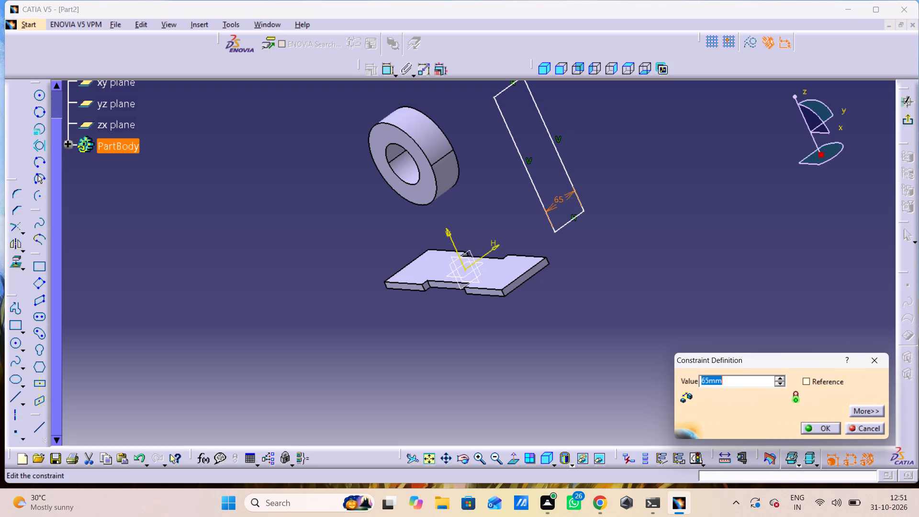
text(36)
key(Return)
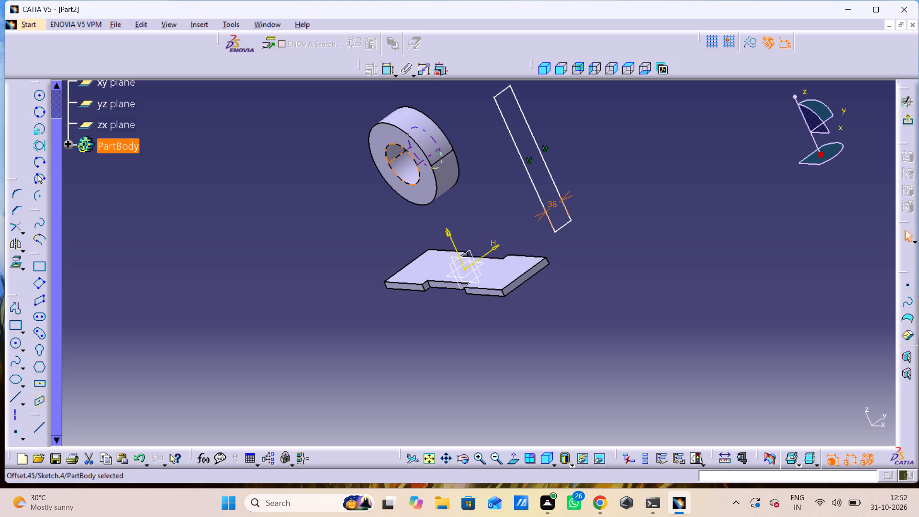
Constrain the rectangle's bottom edge to be coincident with the sketch's H axis.
double_click(386, 66)
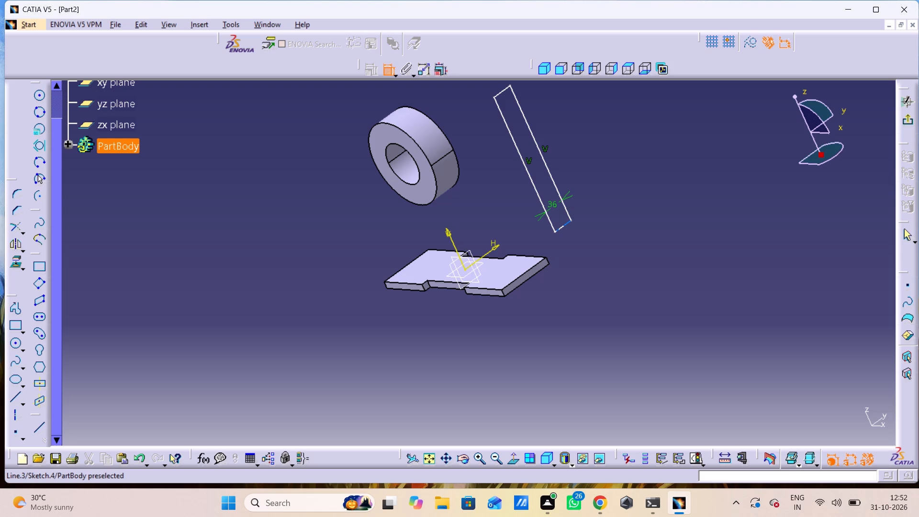
click(559, 226)
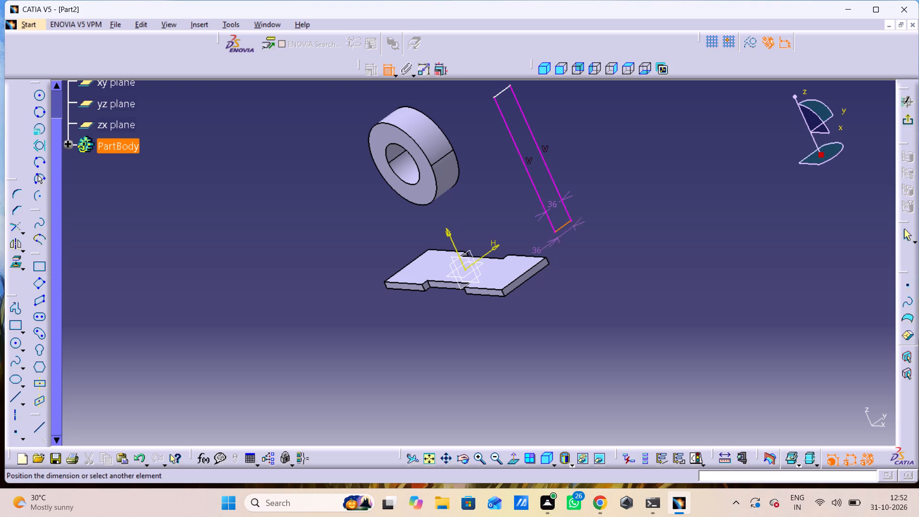
click(485, 256)
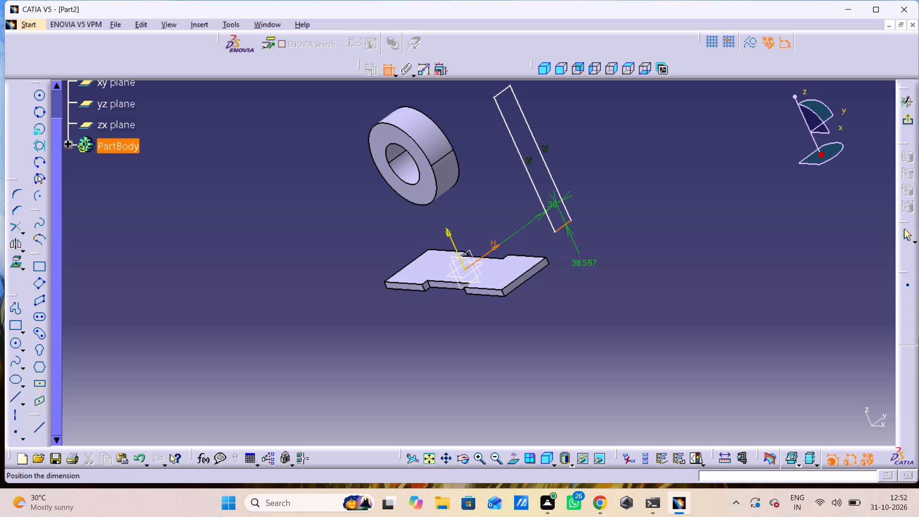
right_click(592, 268)
click(610, 338)
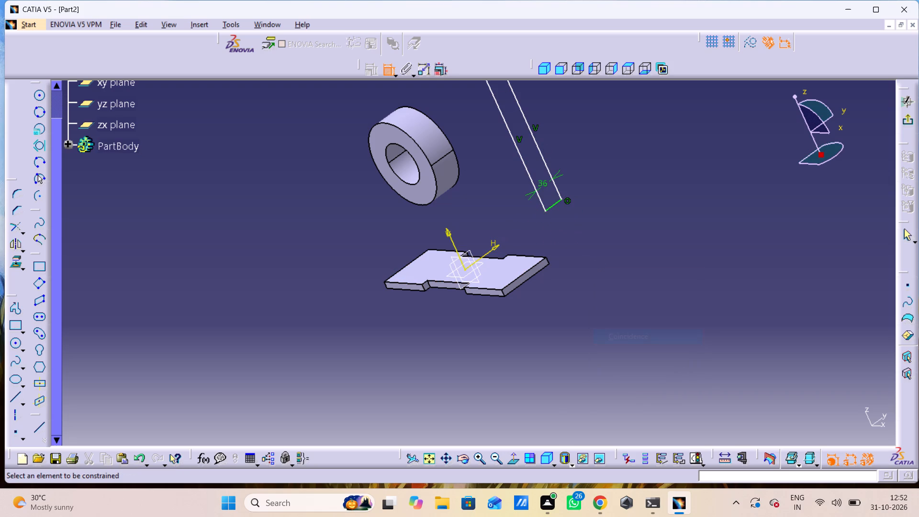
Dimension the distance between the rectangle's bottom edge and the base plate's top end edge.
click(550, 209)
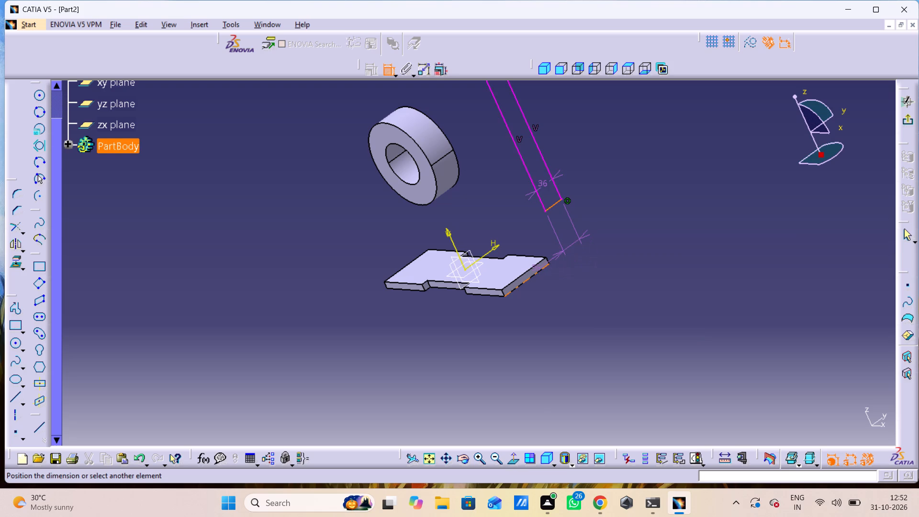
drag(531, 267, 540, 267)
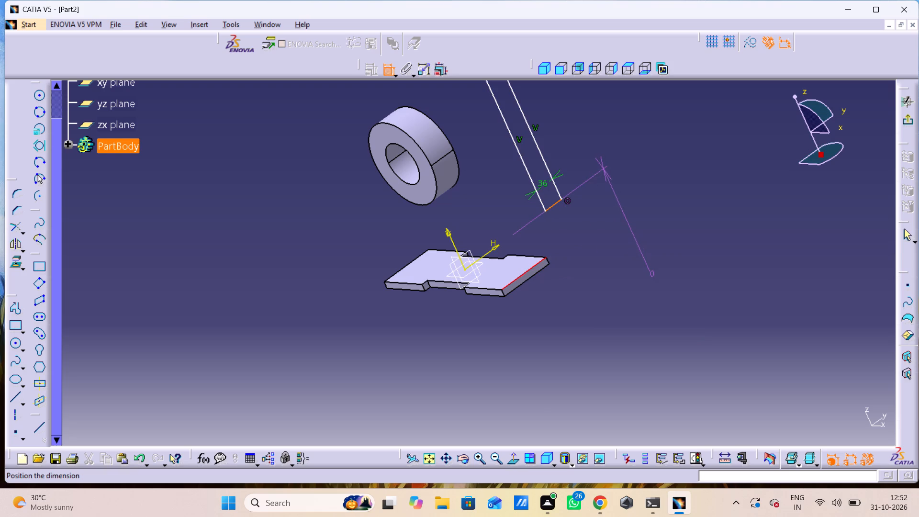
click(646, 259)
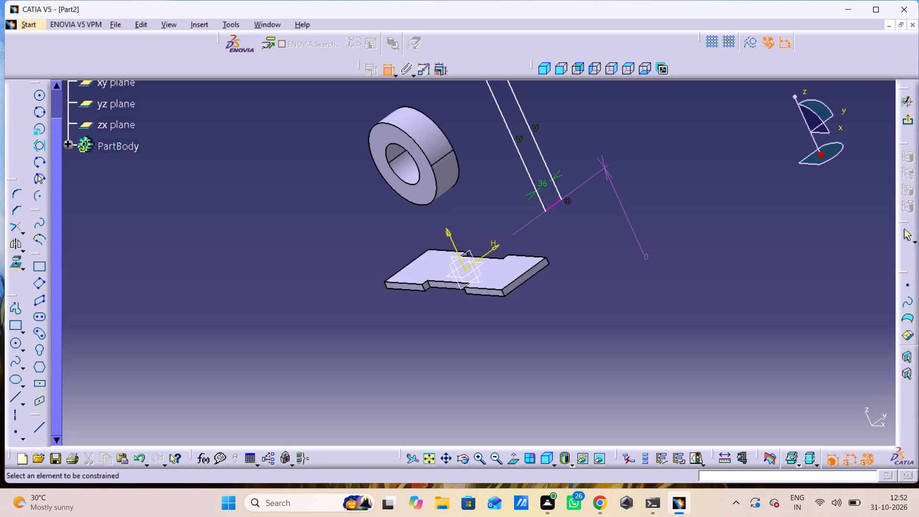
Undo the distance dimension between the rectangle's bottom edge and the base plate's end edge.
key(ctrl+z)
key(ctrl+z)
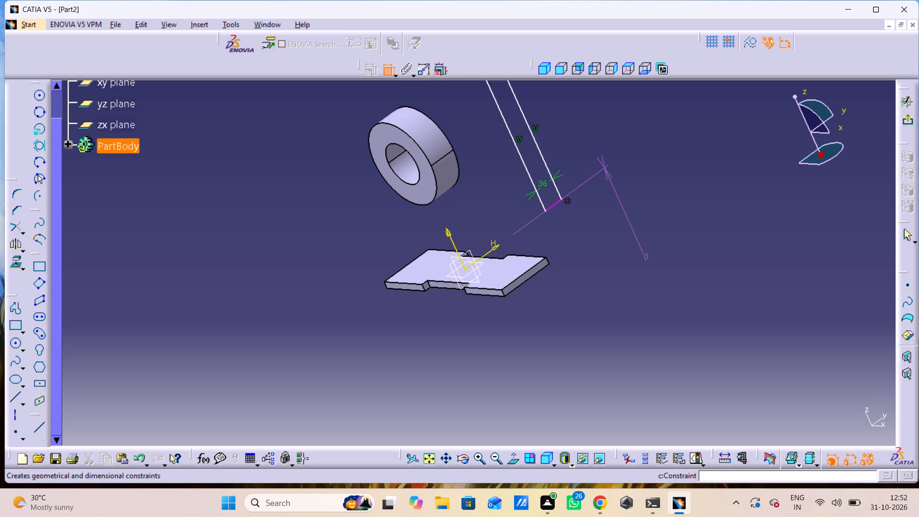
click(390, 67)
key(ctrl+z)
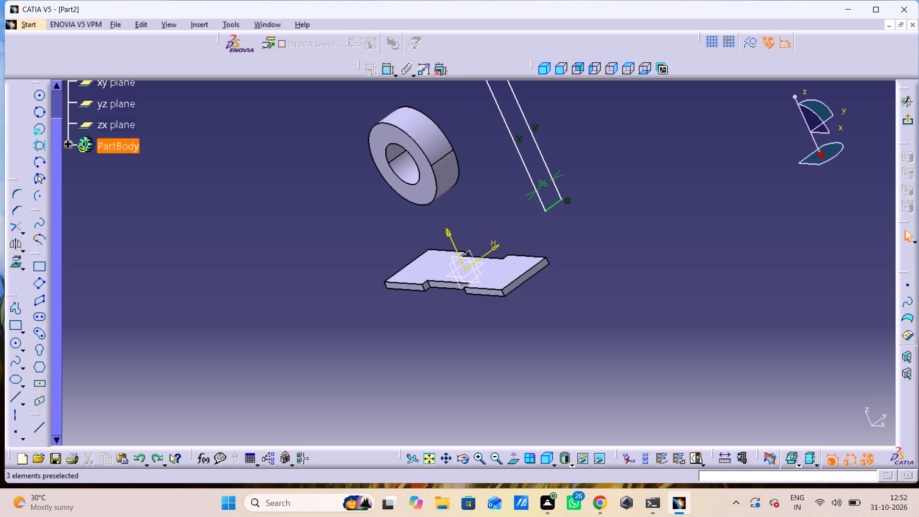
Examine the narrow rectangle's position relative to the base plate and ring from several angles, including the isometric view.
middle_drag(570, 179, 591, 216)
right_click(570, 179)
middle_drag(592, 264, 580, 259)
right_drag(592, 264, 580, 259)
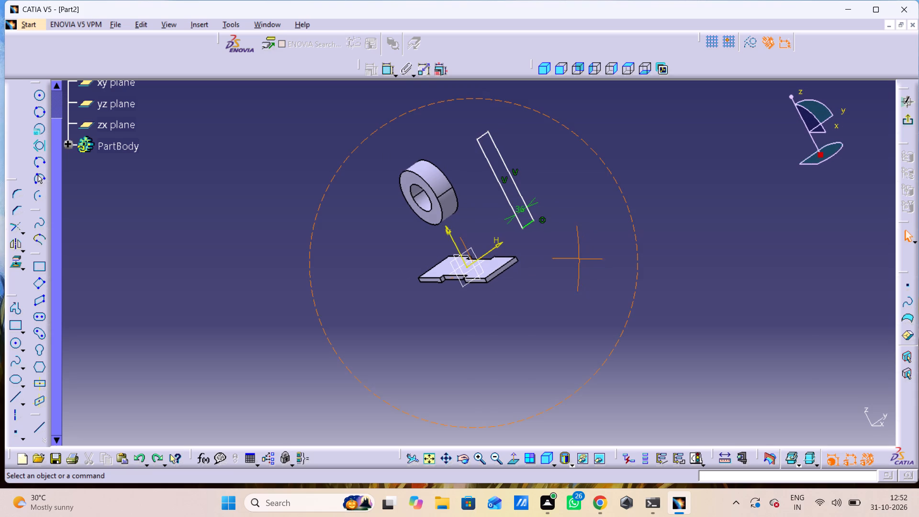
middle_drag(580, 259, 574, 296)
right_drag(580, 259, 574, 296)
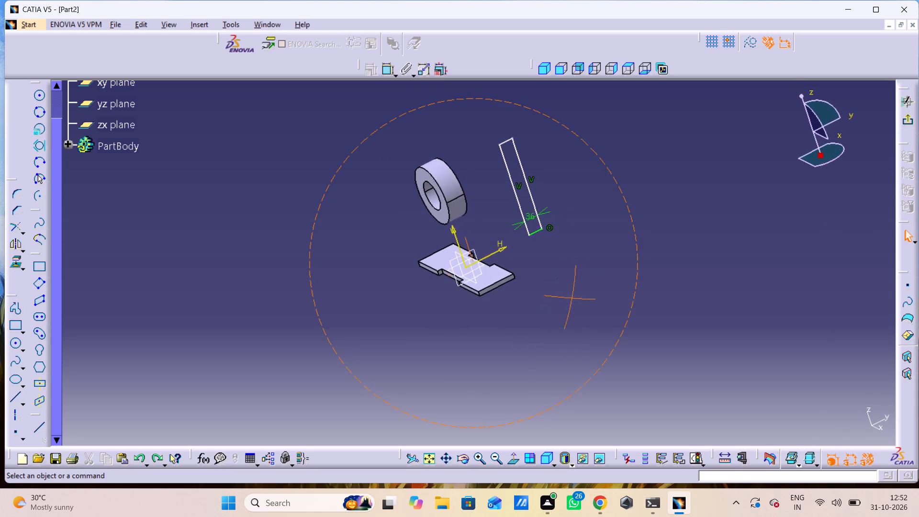
right_drag(574, 296, 594, 285)
middle_drag(574, 296, 598, 285)
click(544, 465)
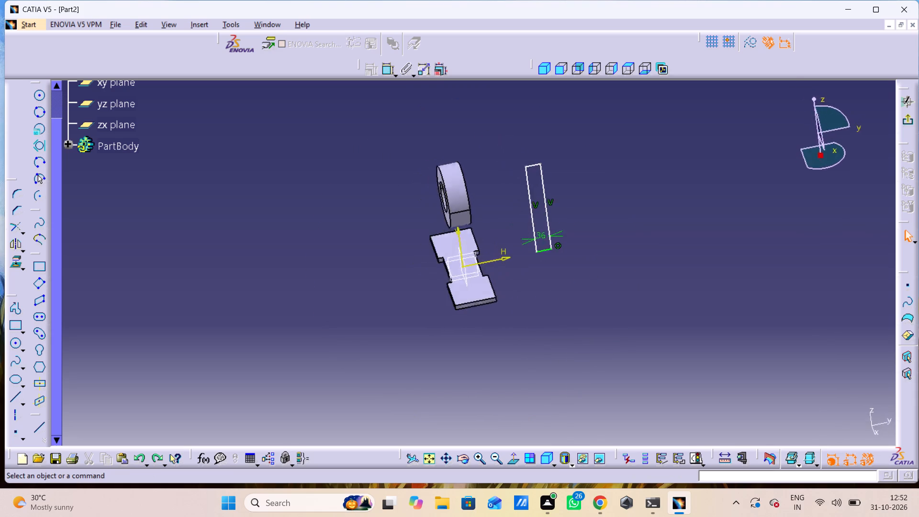
middle_drag(453, 356, 426, 394)
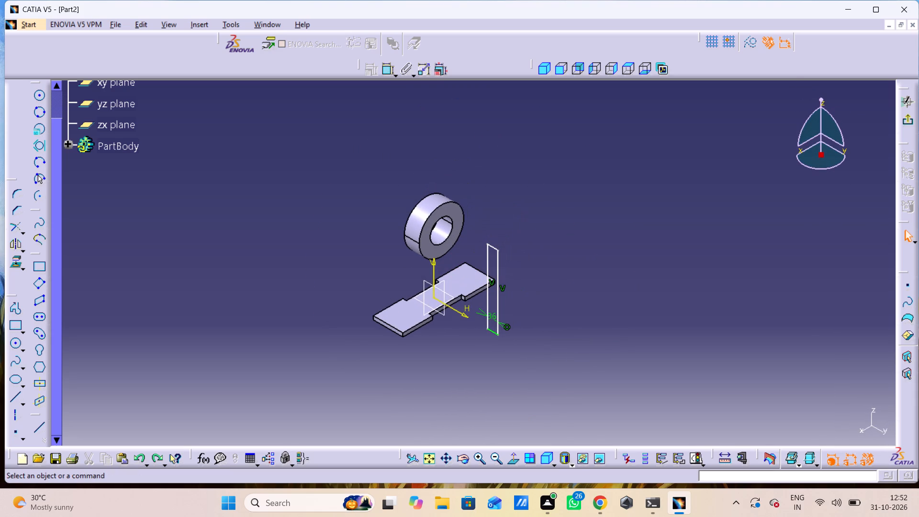
middle_drag(450, 372, 451, 293)
right_click(450, 372)
scroll(525, 372, down, 1)
middle_drag(525, 372, 543, 292)
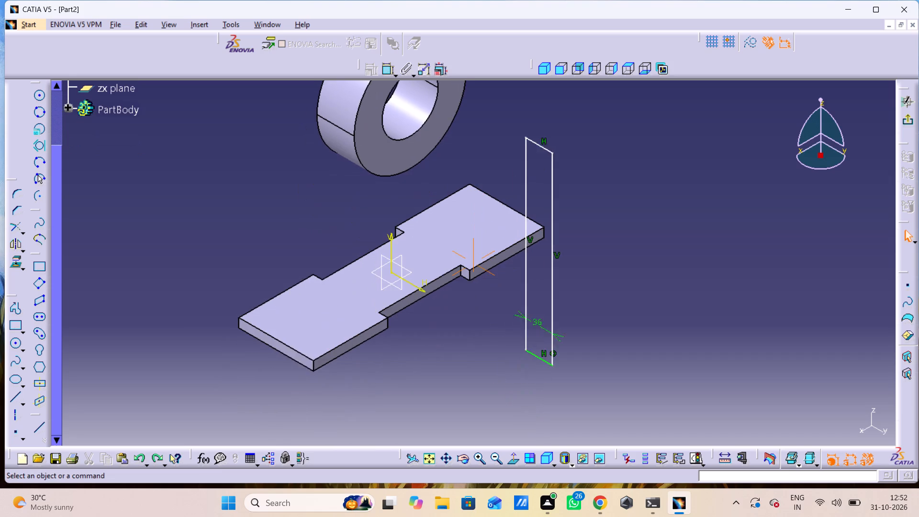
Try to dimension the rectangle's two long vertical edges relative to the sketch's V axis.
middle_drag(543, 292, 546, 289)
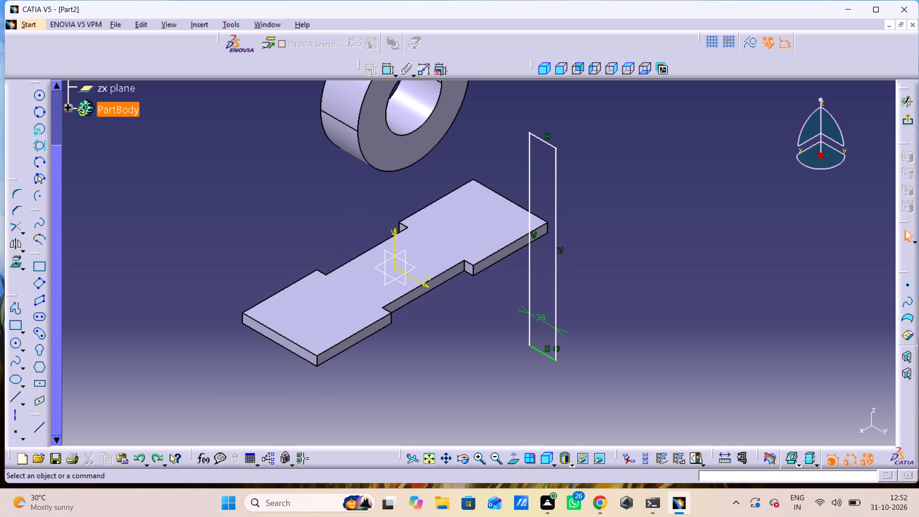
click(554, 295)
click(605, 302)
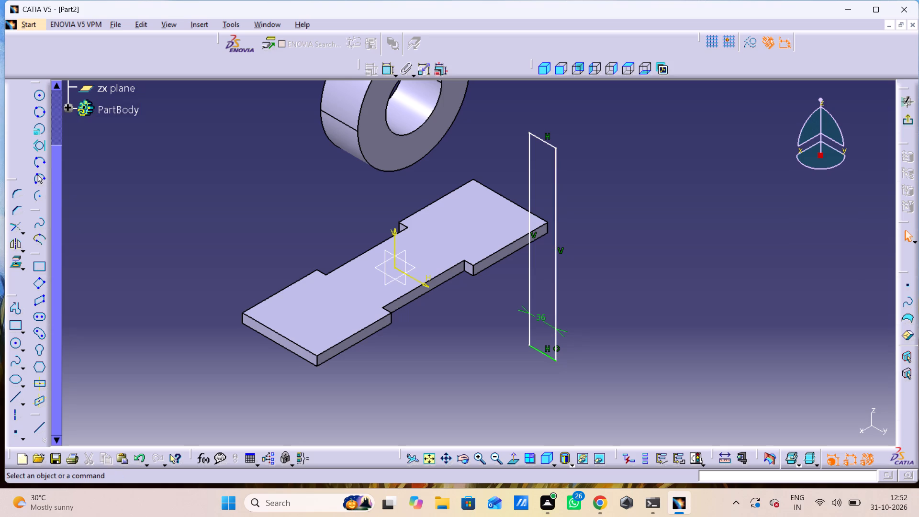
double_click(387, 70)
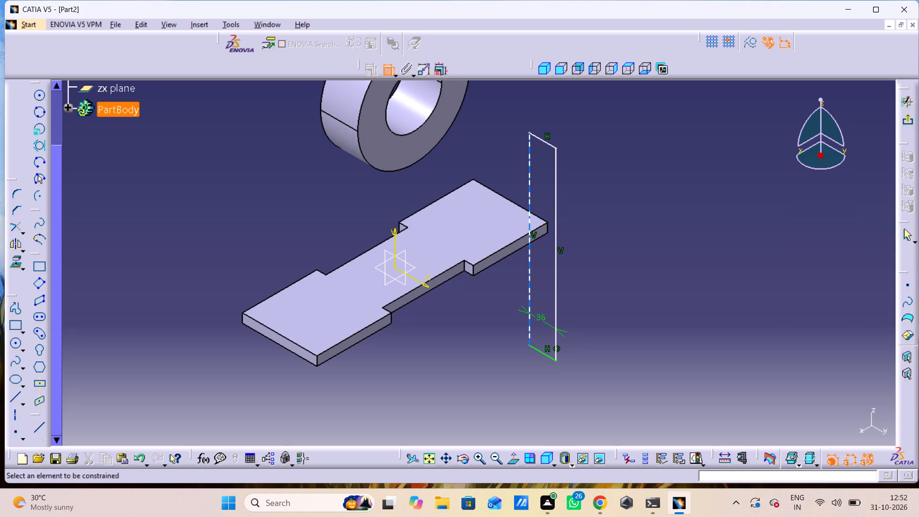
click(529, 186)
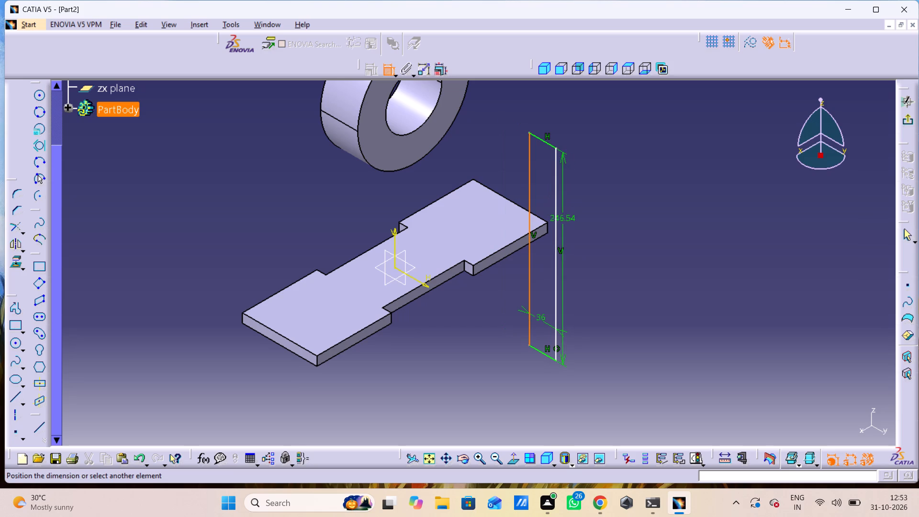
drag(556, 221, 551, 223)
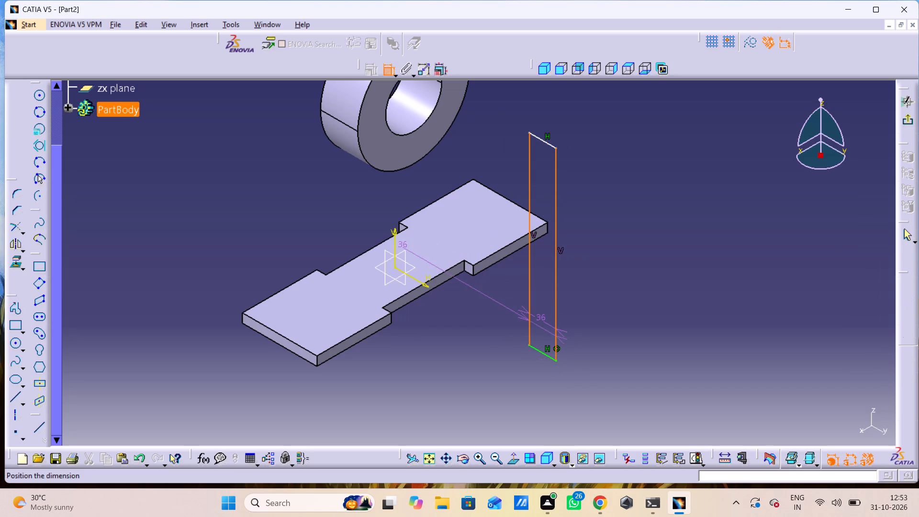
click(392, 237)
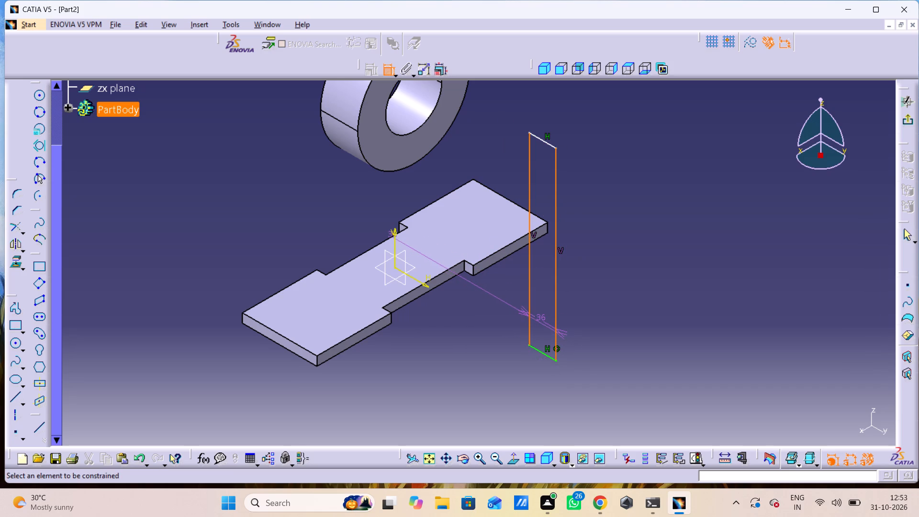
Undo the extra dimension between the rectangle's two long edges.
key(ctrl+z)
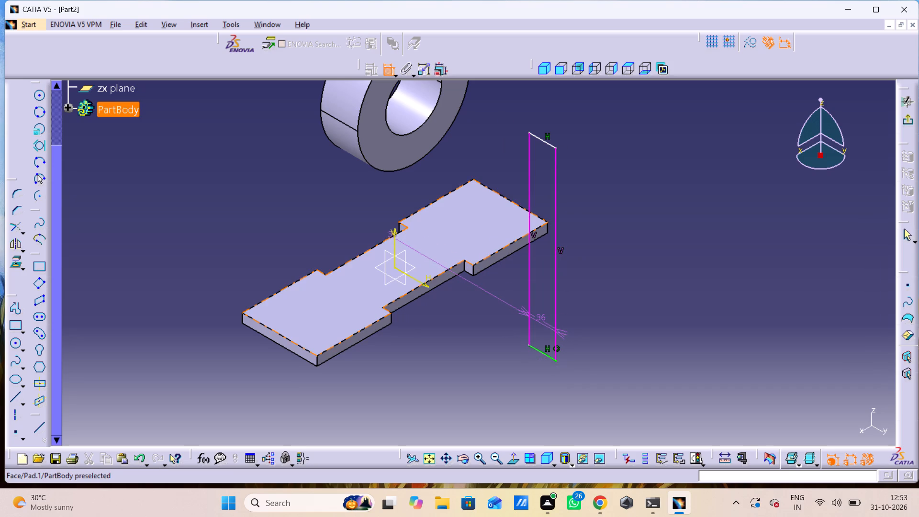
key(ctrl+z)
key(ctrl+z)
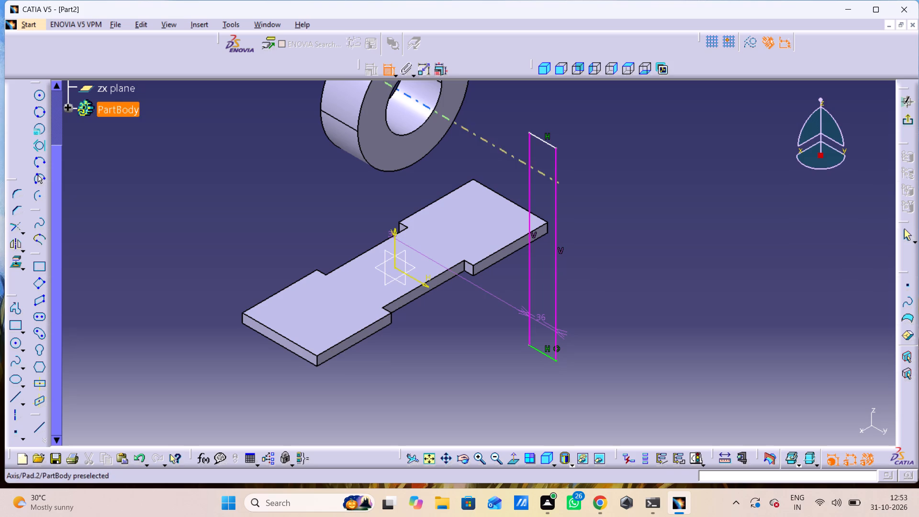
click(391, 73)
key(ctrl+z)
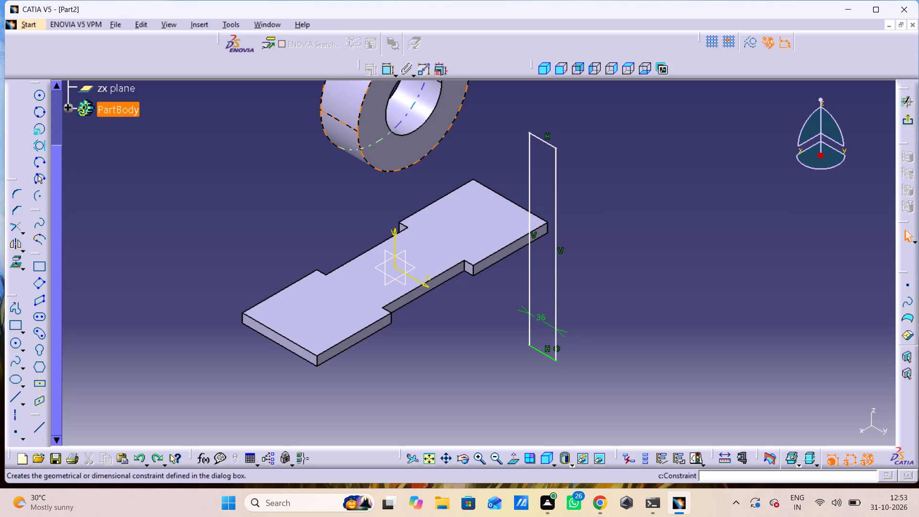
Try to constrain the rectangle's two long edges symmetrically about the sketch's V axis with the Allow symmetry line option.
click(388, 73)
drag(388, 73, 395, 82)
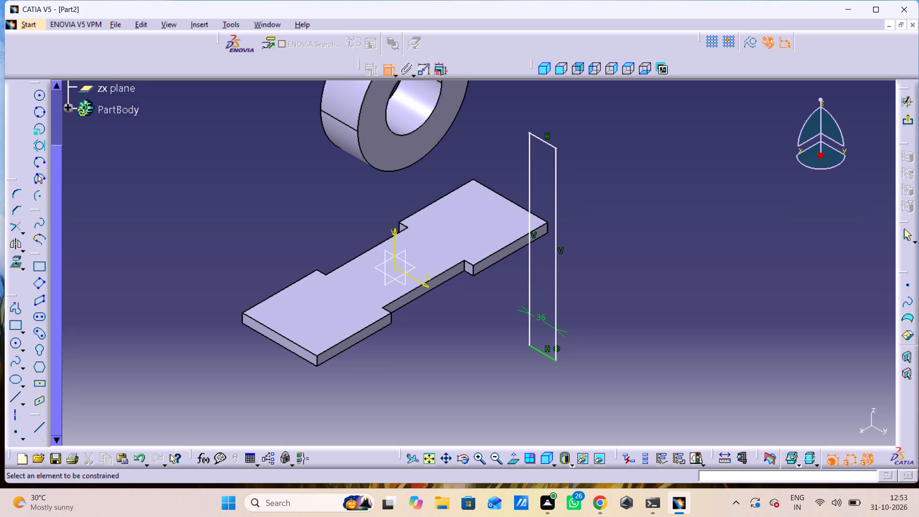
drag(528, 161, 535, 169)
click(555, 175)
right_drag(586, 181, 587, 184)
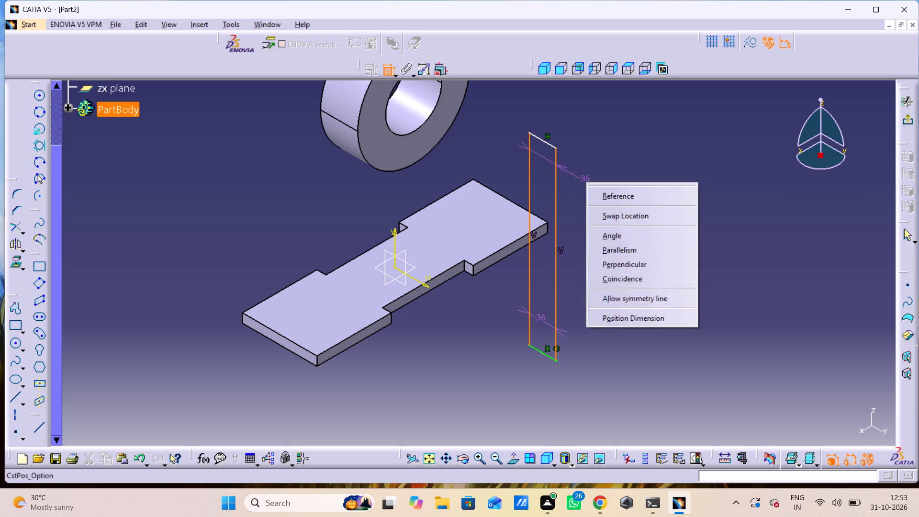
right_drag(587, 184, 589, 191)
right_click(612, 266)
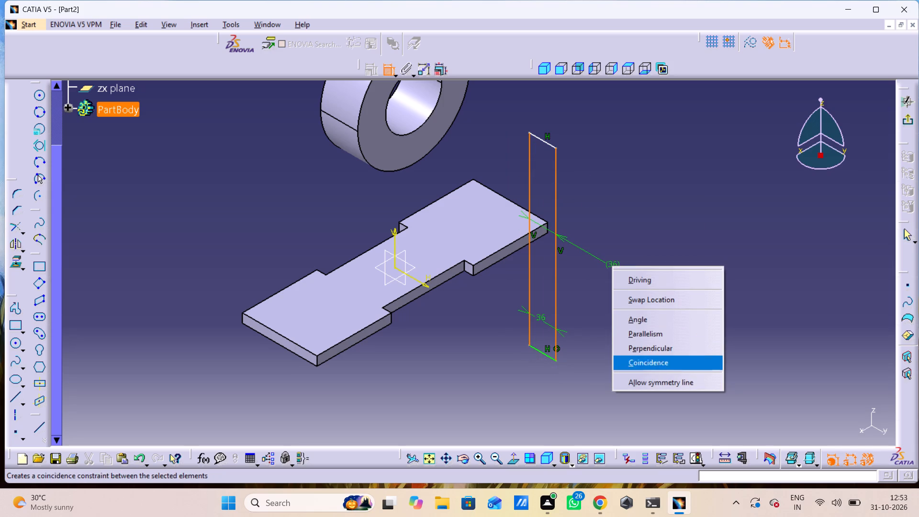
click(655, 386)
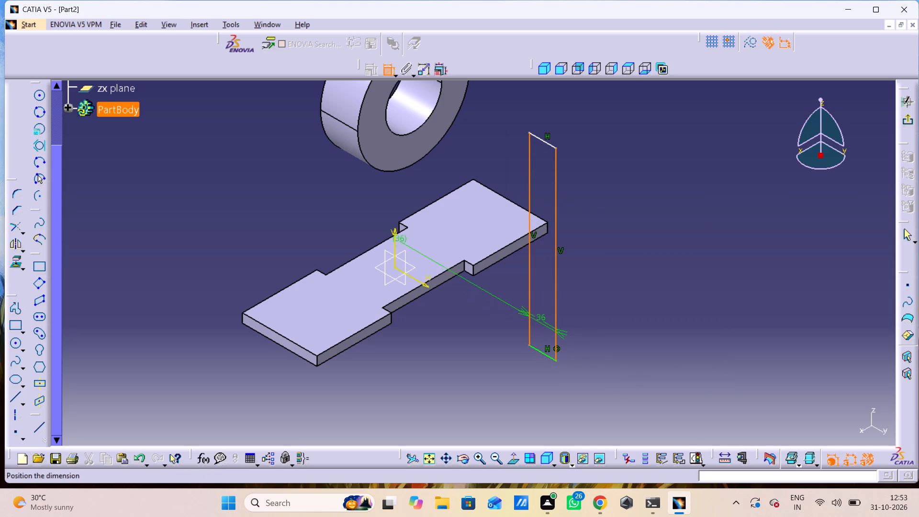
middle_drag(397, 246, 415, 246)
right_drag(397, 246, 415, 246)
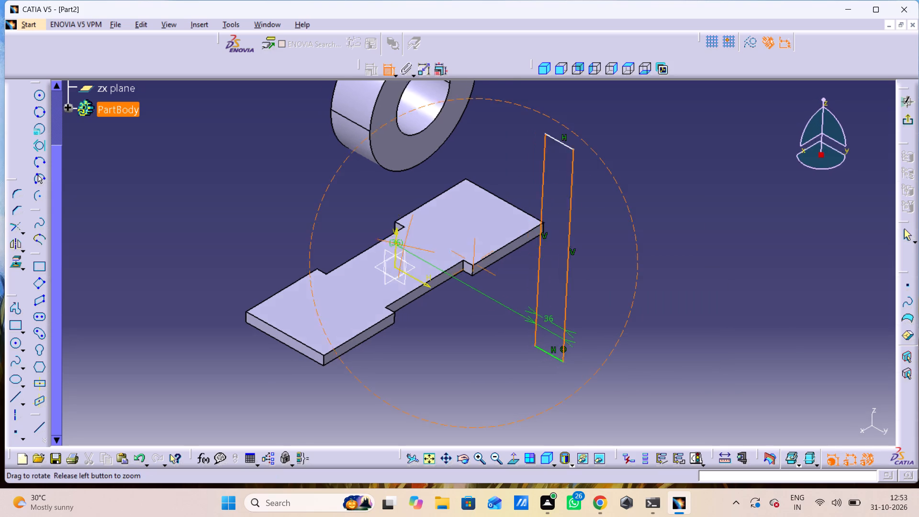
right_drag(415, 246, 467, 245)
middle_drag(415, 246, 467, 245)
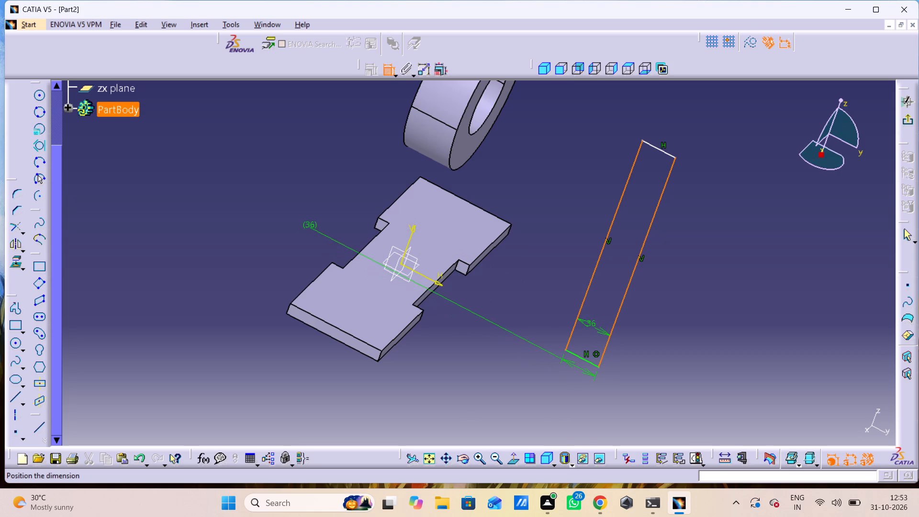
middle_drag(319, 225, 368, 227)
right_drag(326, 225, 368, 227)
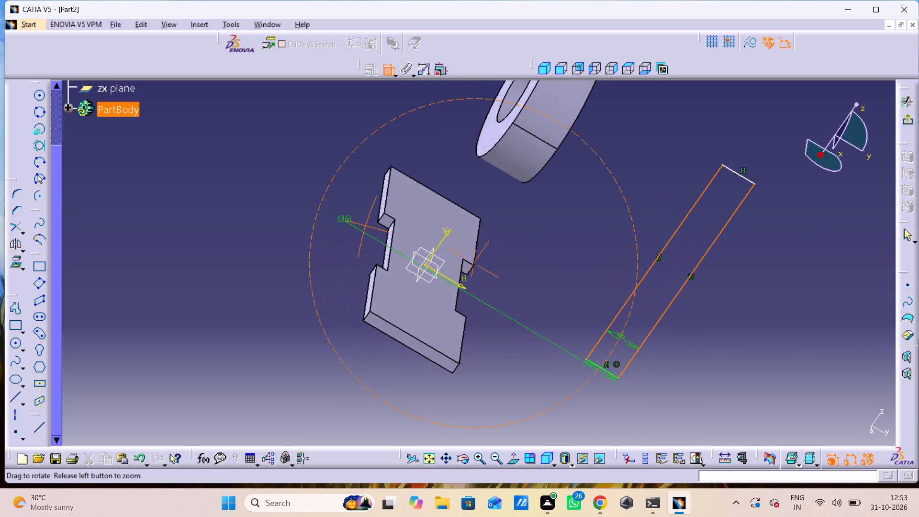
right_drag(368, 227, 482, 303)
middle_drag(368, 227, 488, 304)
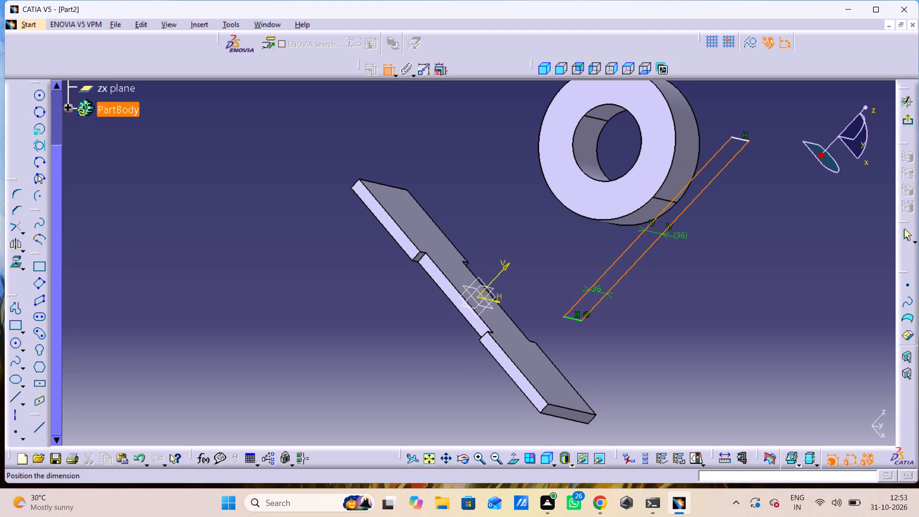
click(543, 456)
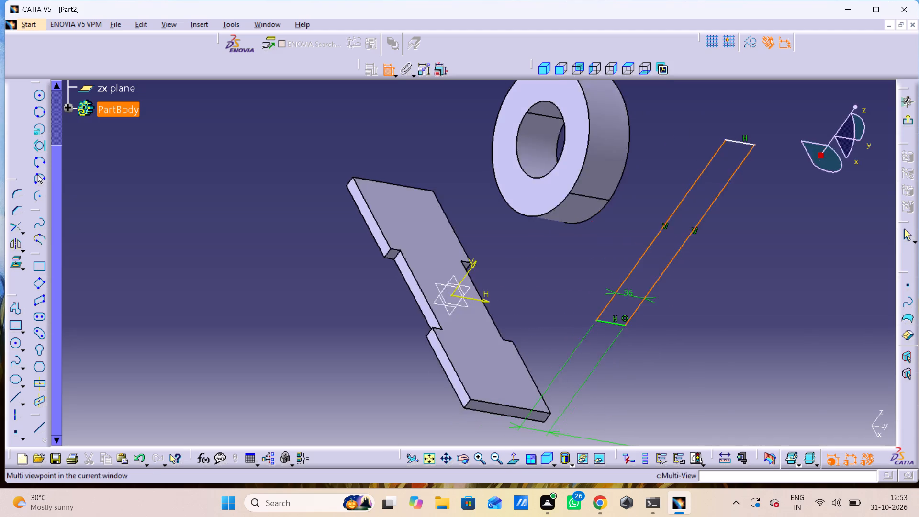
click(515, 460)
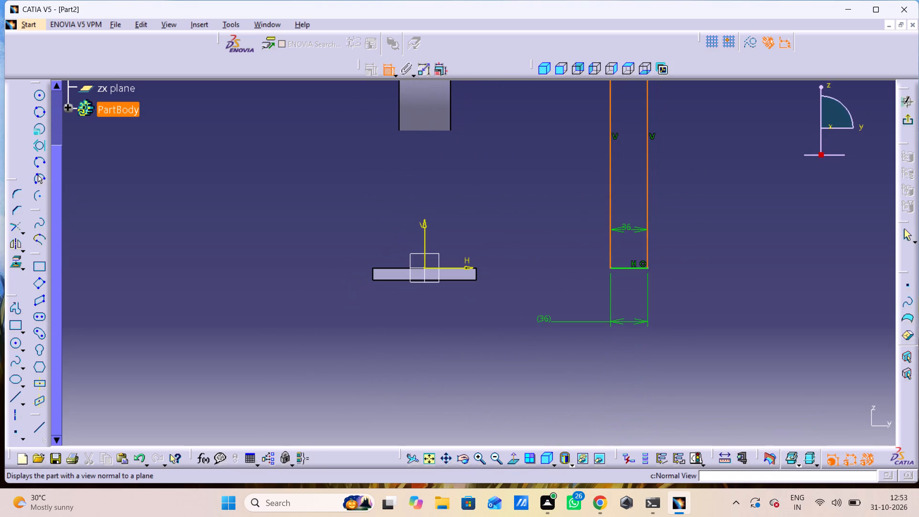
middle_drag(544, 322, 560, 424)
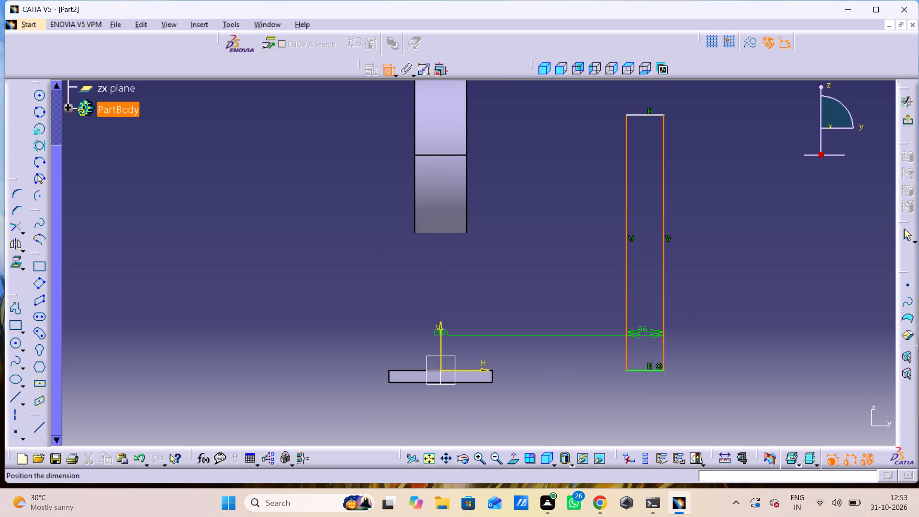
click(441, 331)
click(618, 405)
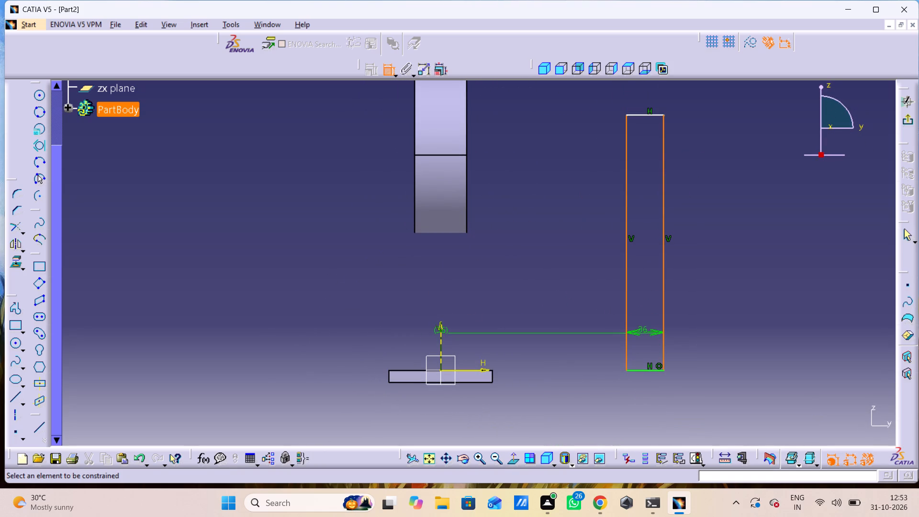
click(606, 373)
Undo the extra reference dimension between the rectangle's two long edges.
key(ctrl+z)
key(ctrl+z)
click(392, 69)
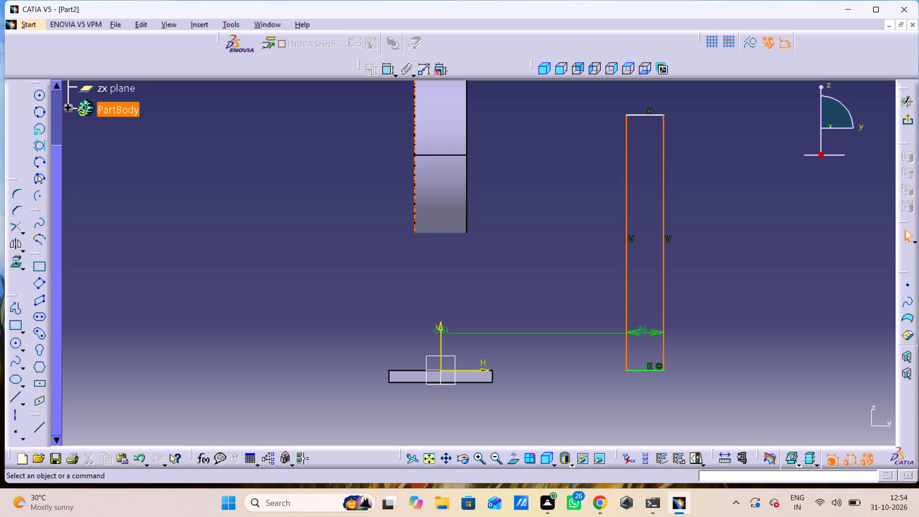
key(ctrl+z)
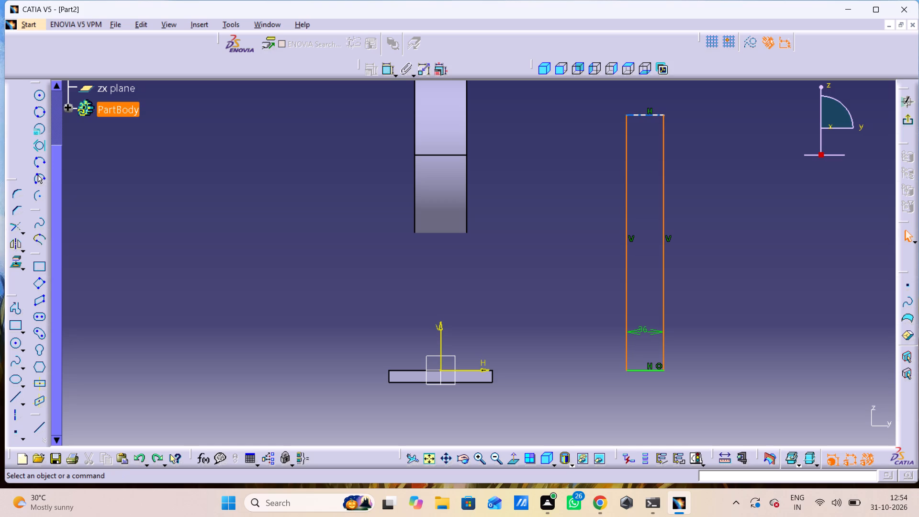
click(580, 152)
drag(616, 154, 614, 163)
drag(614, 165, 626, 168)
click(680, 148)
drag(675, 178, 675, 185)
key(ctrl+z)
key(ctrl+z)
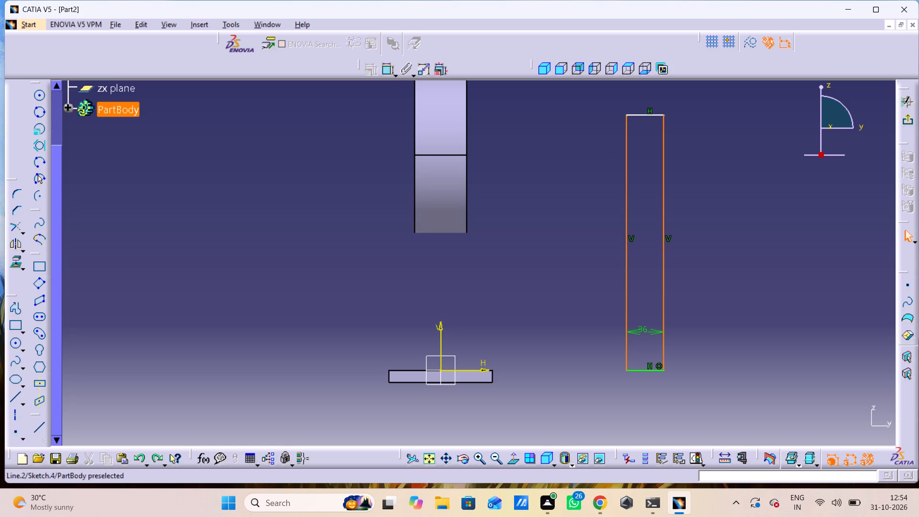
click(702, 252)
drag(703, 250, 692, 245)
Dimension the rectangle's height between its top and bottom edges and set it to 112 mm.
click(390, 69)
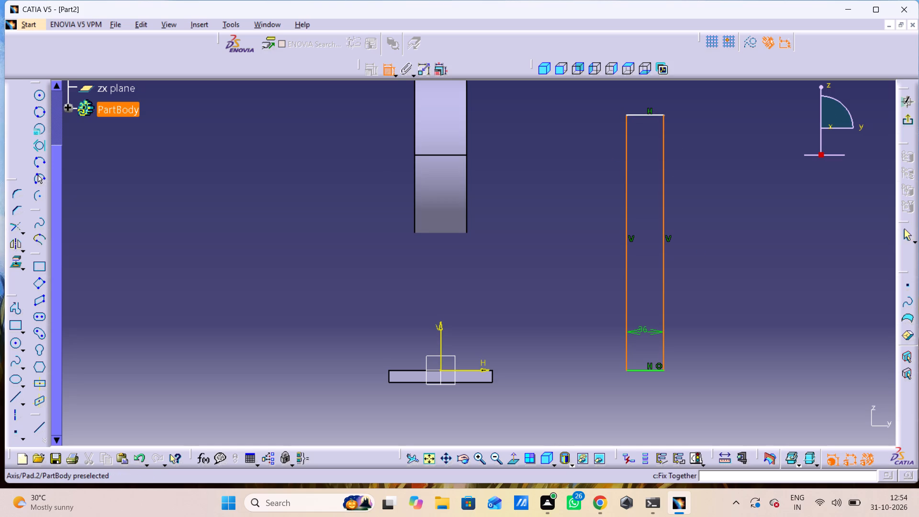
click(643, 116)
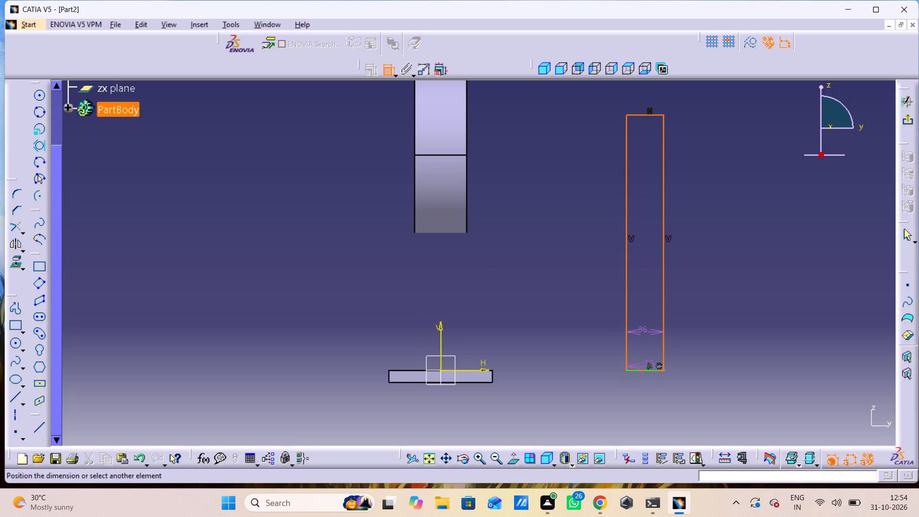
drag(649, 372, 646, 360)
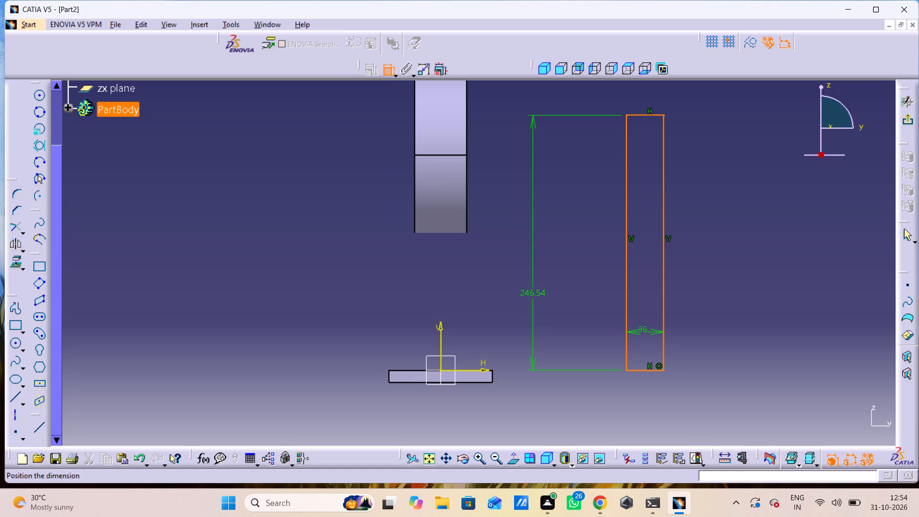
text(112)
key(BackSpace)
key(BackSpace)
key(BackSpace)
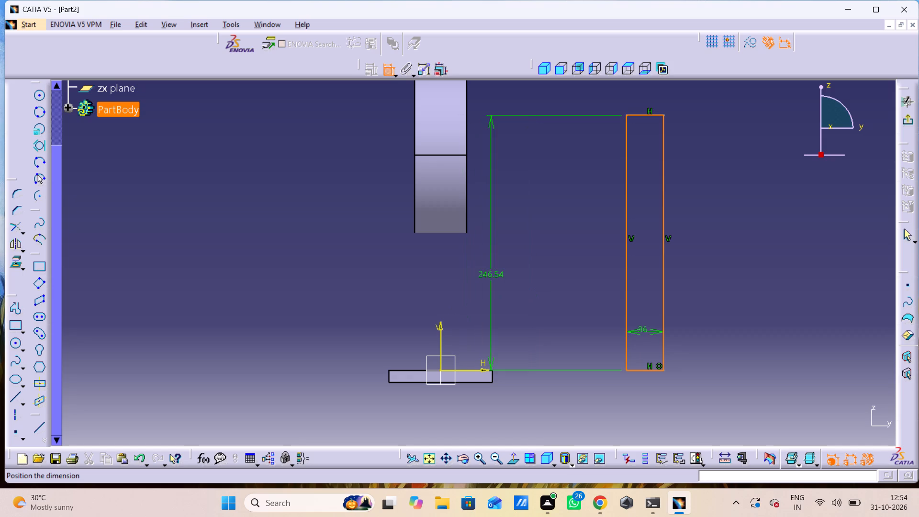
click(582, 289)
double_click(585, 285)
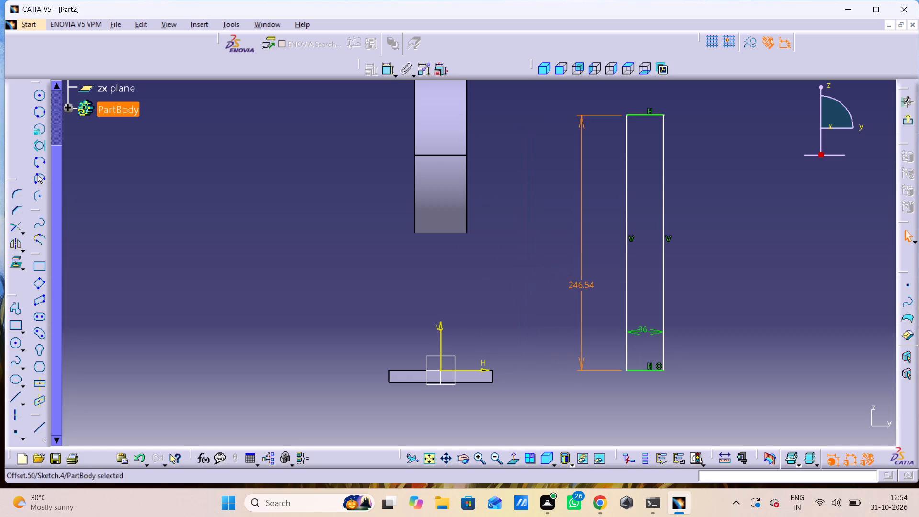
text(112)
key(Return)
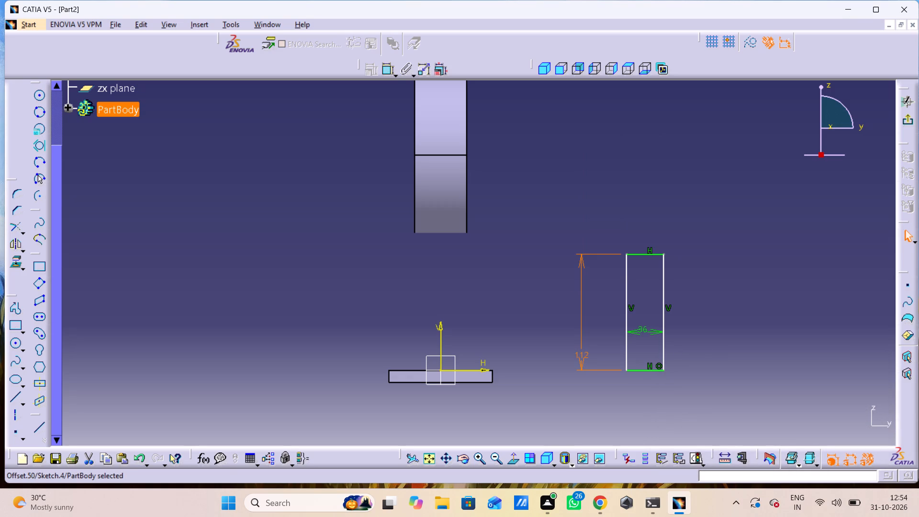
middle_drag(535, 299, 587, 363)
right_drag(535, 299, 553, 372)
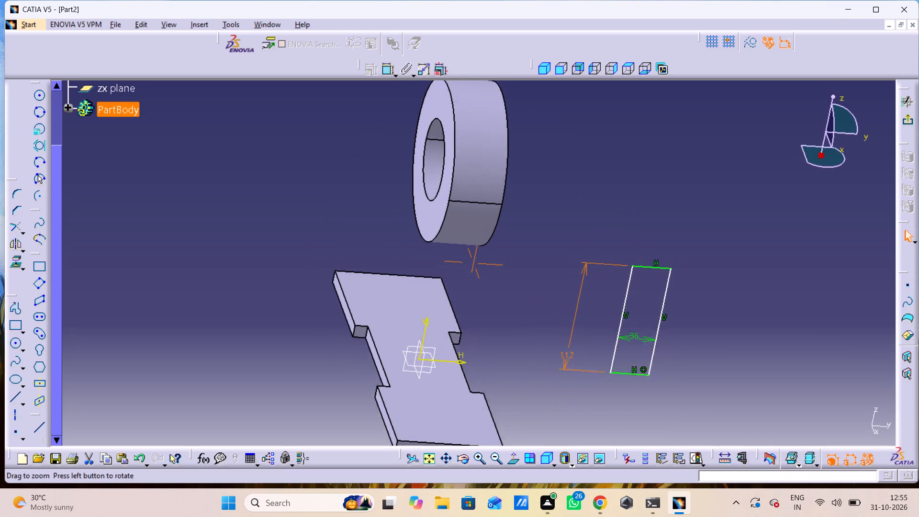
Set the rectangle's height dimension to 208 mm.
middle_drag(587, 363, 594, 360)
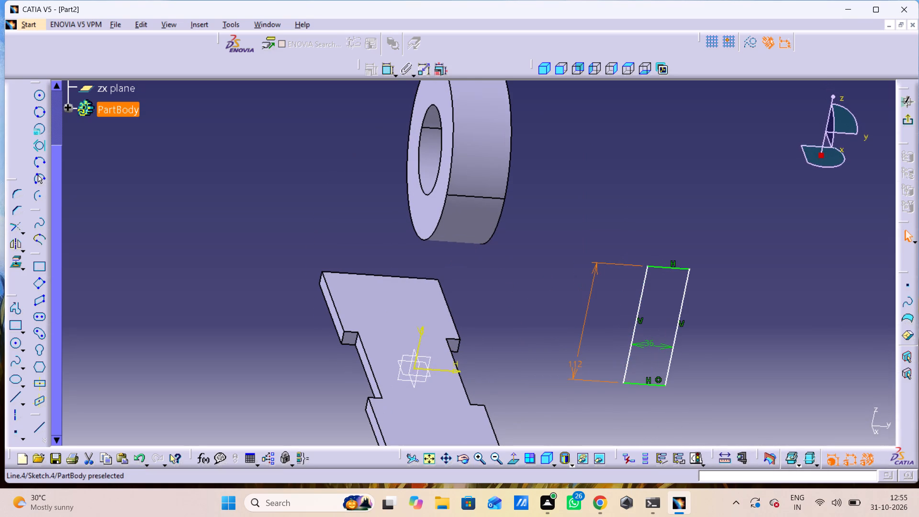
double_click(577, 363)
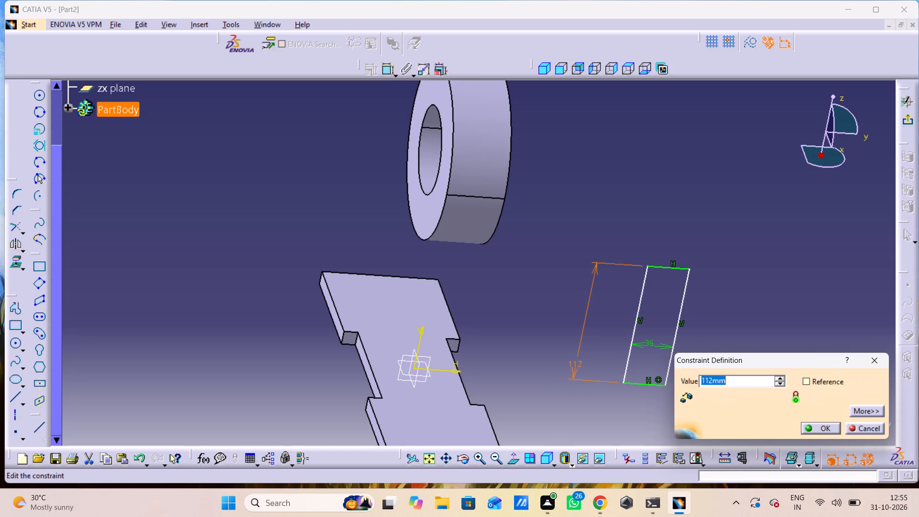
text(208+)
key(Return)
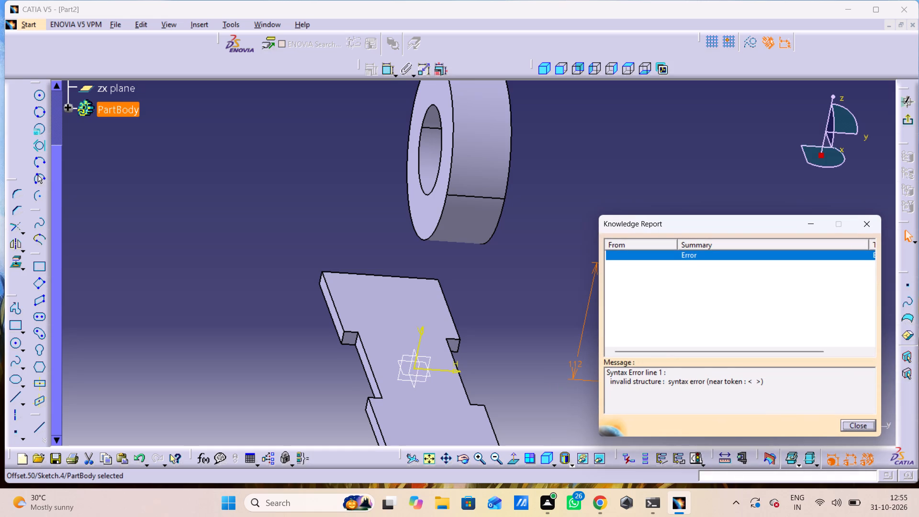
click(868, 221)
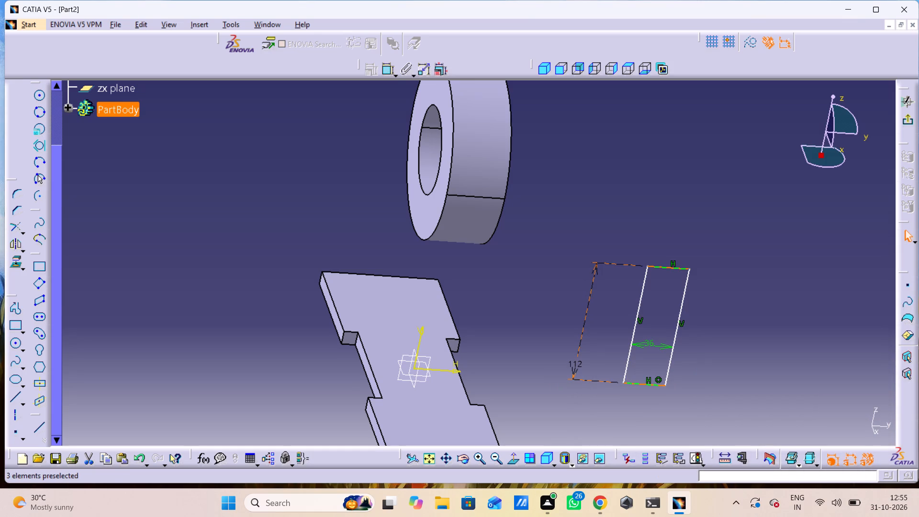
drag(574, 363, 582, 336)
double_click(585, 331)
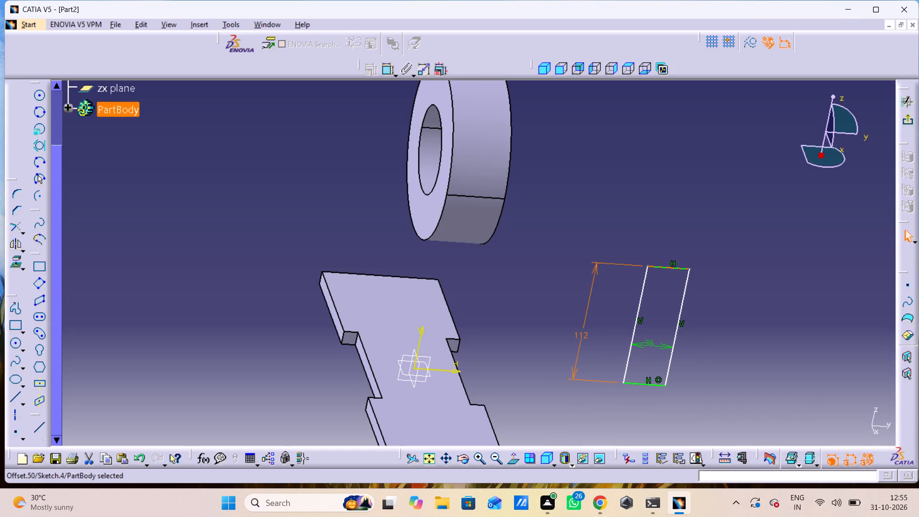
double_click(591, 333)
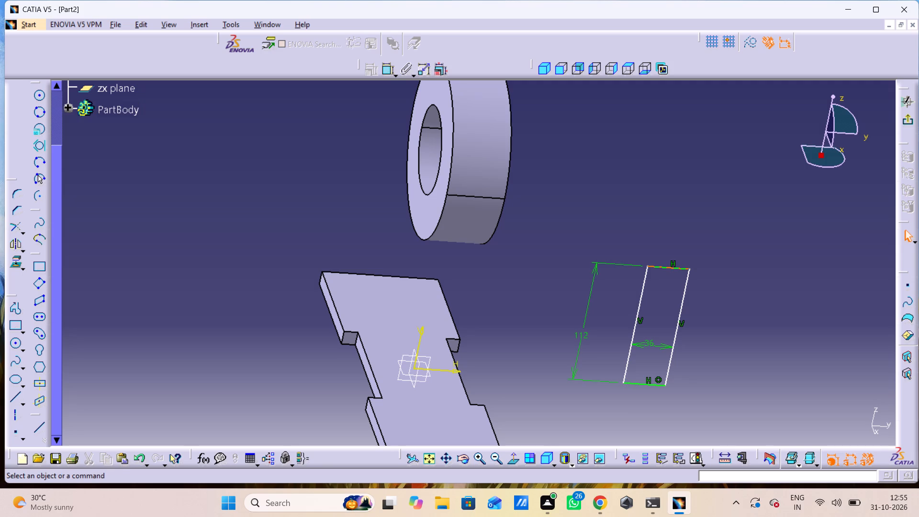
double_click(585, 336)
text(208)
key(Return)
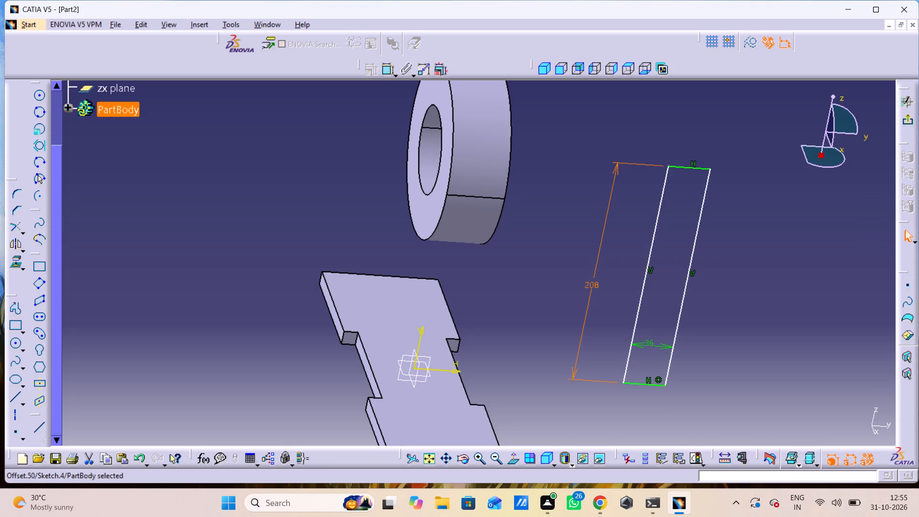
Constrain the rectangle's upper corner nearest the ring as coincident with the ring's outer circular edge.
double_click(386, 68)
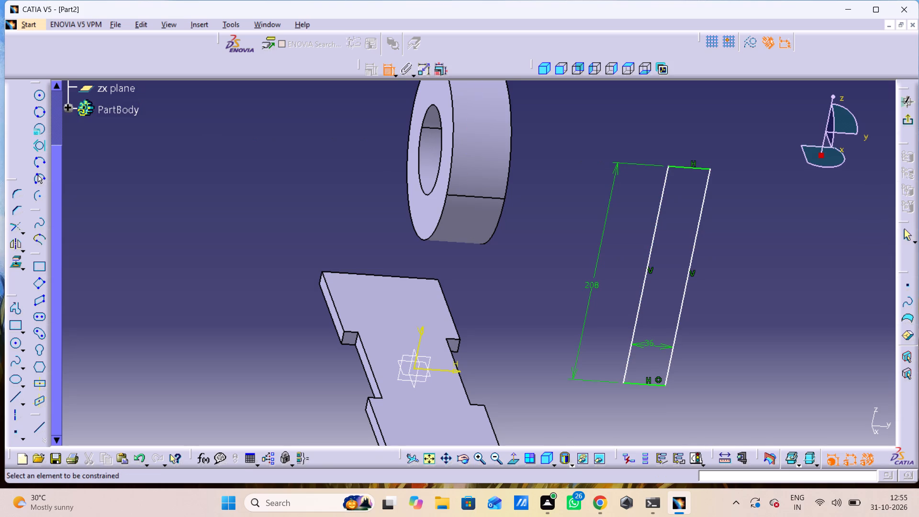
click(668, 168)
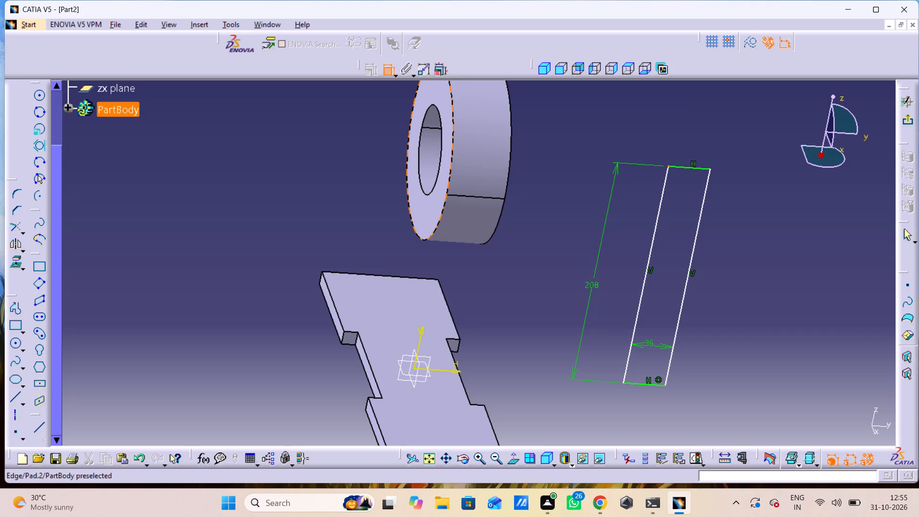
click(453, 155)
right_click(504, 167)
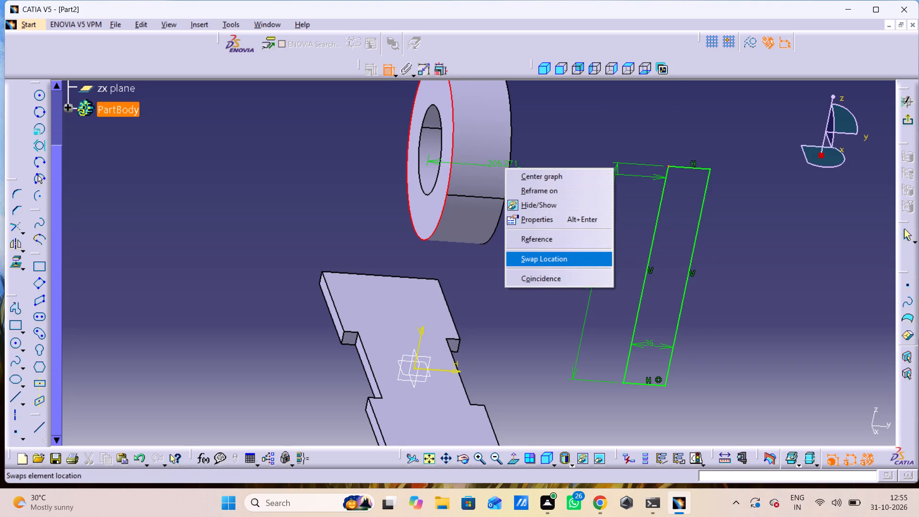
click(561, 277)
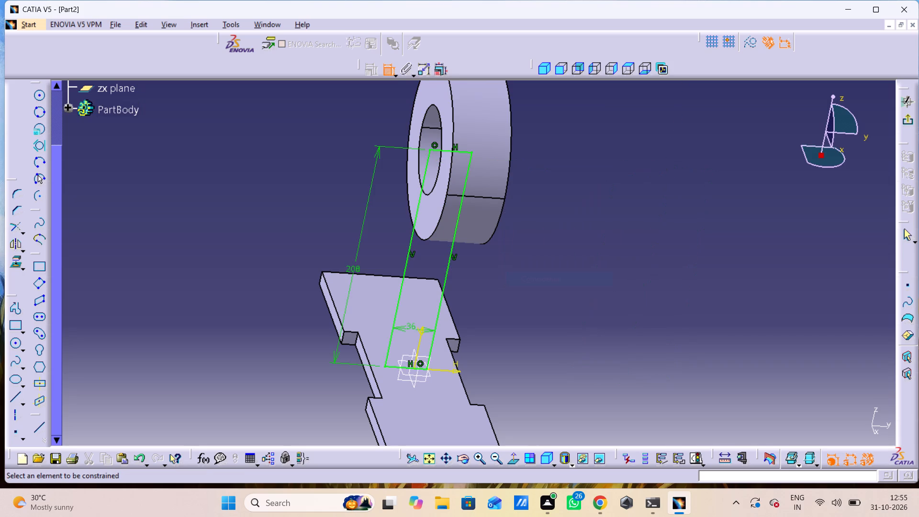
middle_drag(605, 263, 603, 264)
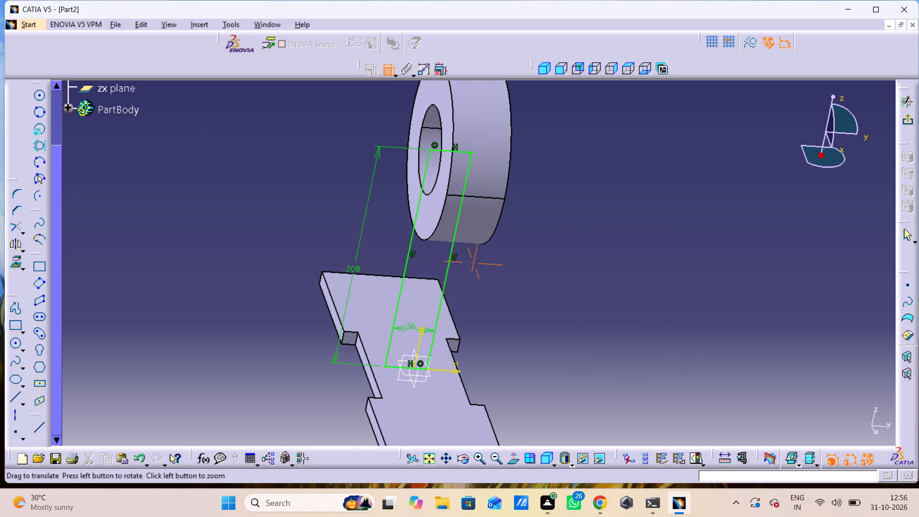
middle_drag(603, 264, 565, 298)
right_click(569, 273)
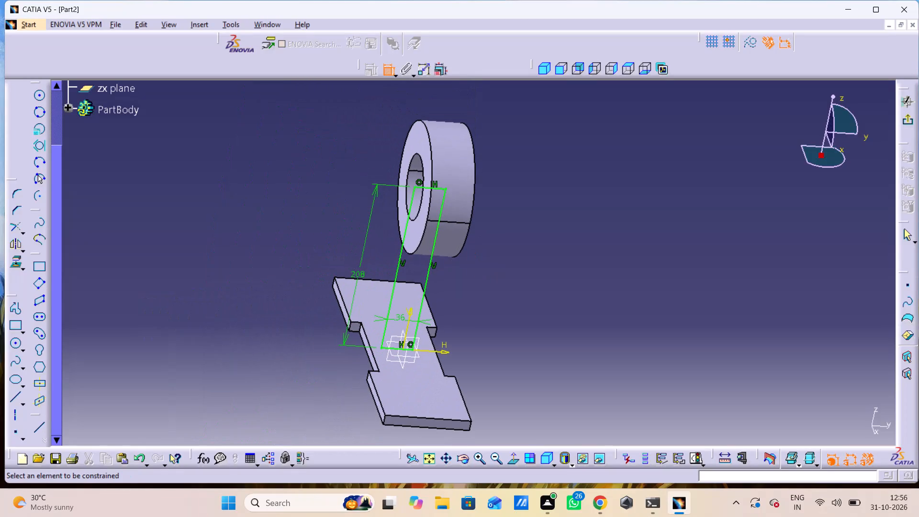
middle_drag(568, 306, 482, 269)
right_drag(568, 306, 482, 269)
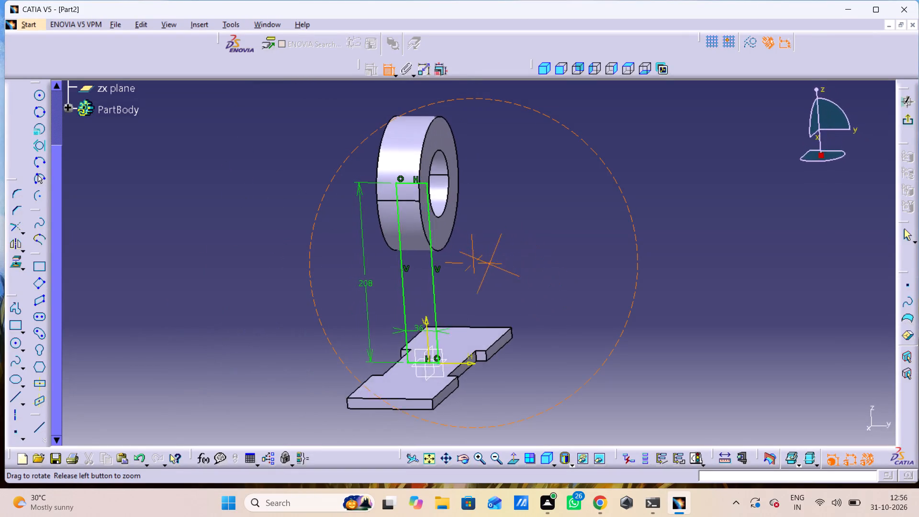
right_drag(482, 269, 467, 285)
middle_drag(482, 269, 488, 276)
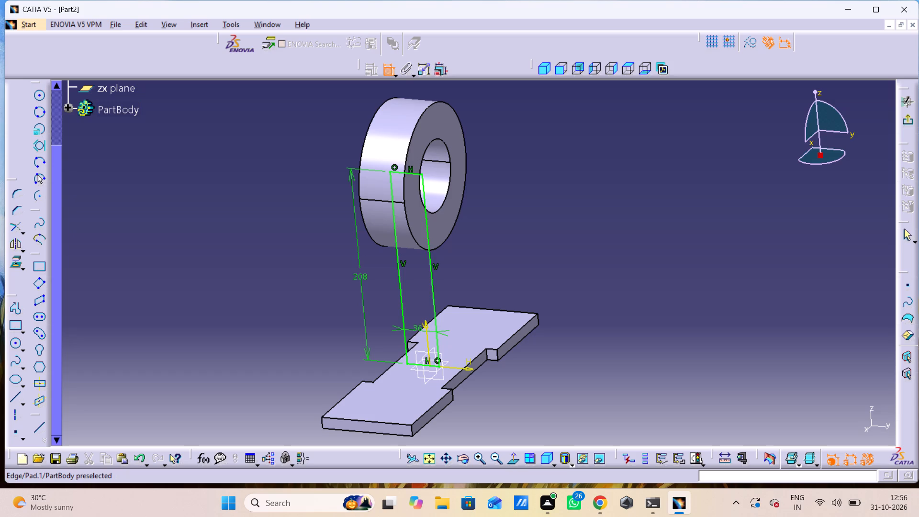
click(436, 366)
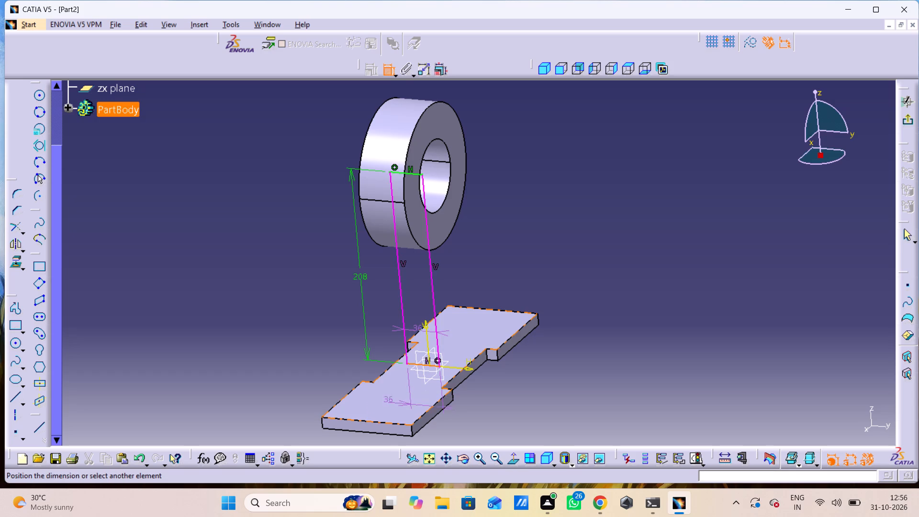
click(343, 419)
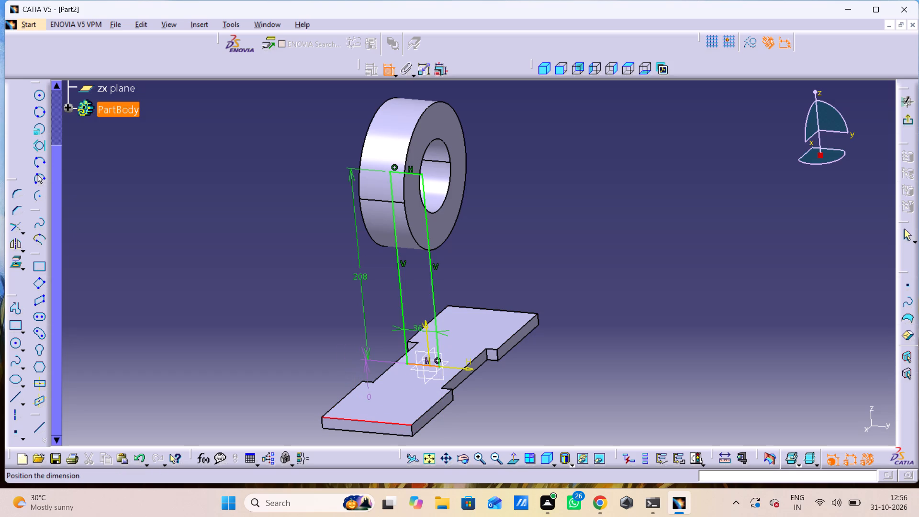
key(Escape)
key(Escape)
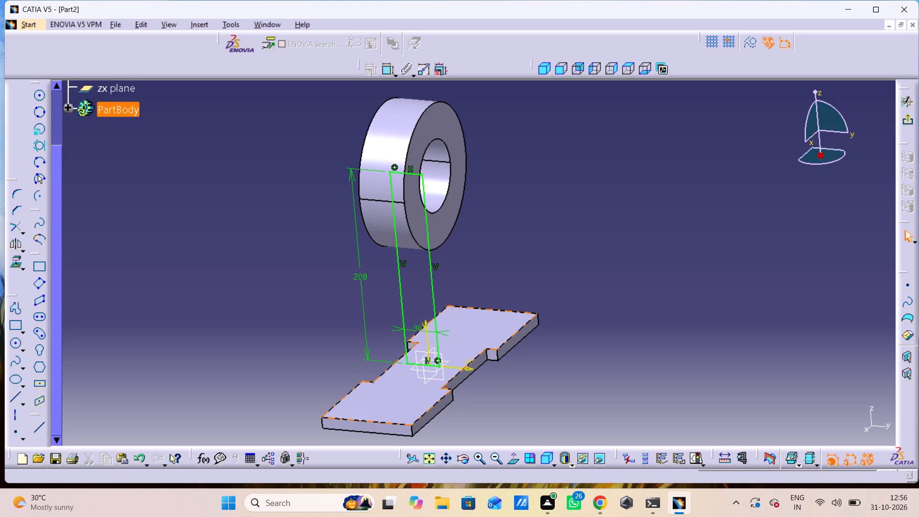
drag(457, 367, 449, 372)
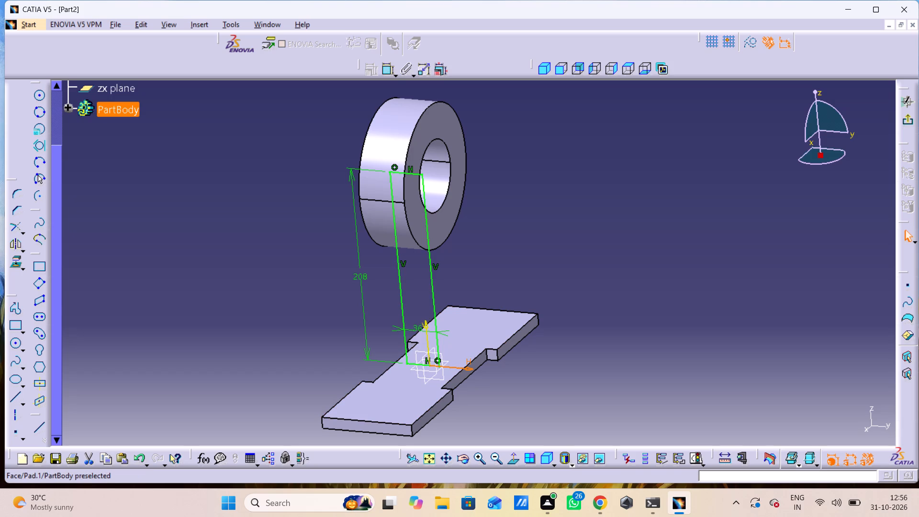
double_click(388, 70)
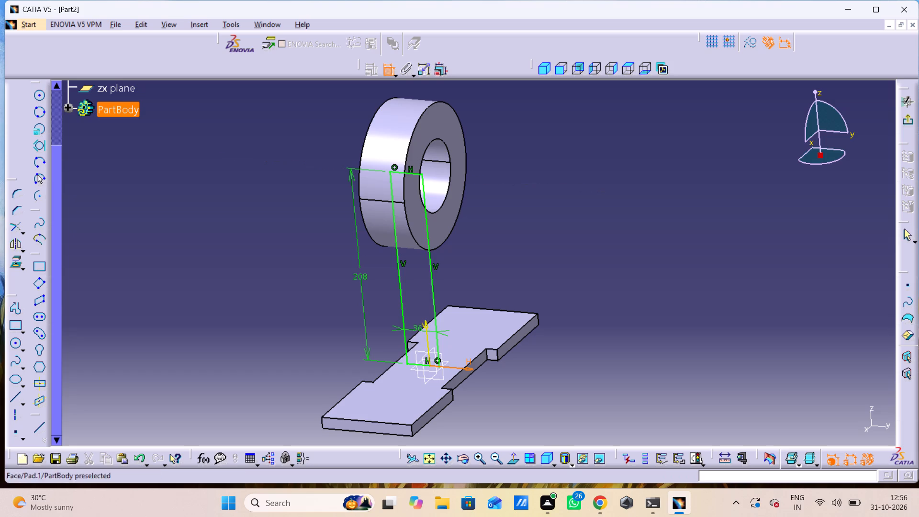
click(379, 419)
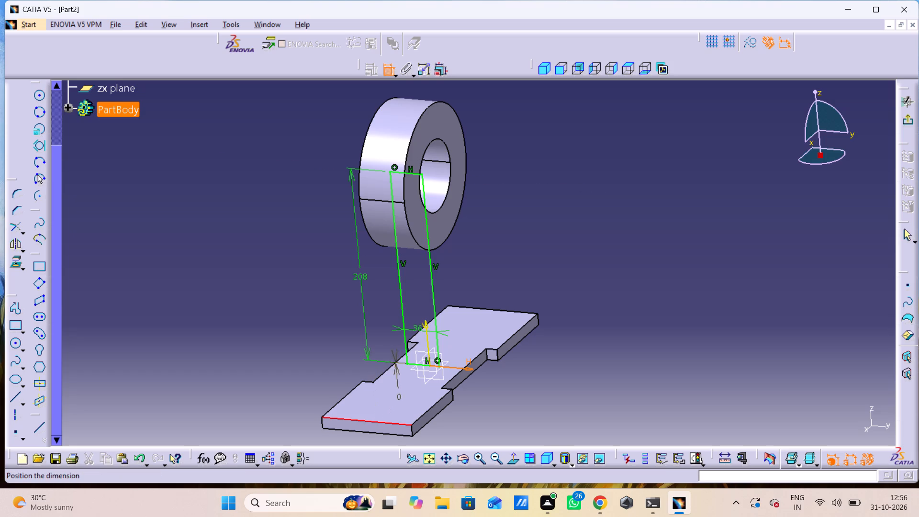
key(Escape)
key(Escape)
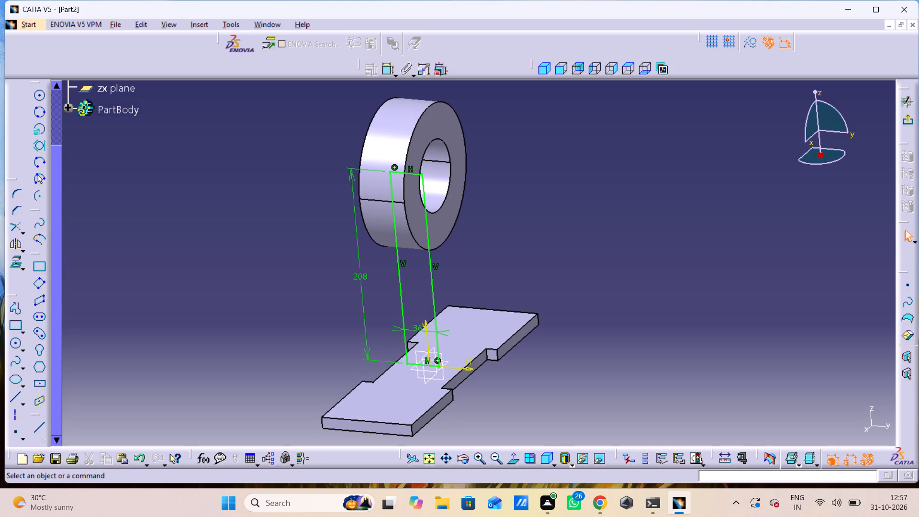
Examine the rectangle's placement relative to the sketch origin, the V axis, the base plate and the ring.
middle_drag(433, 362, 437, 347)
right_click(435, 362)
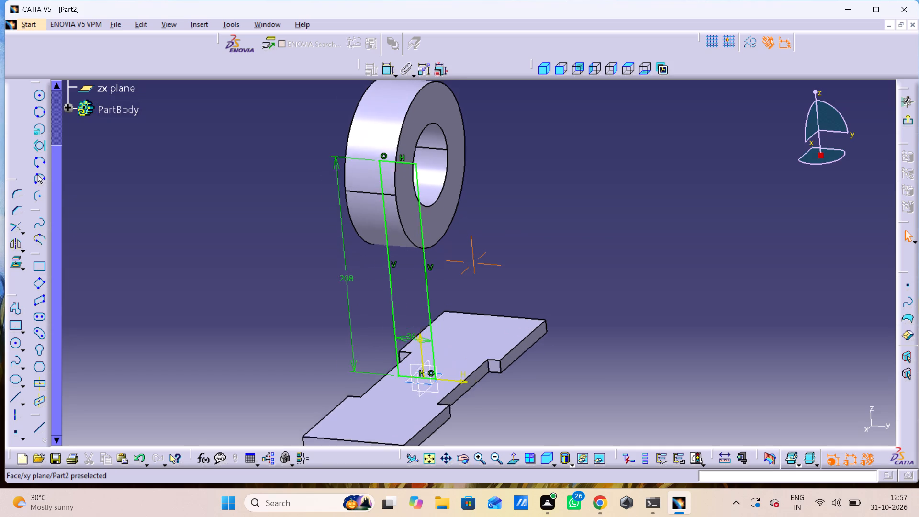
middle_drag(437, 347, 433, 307)
middle_drag(452, 437, 497, 298)
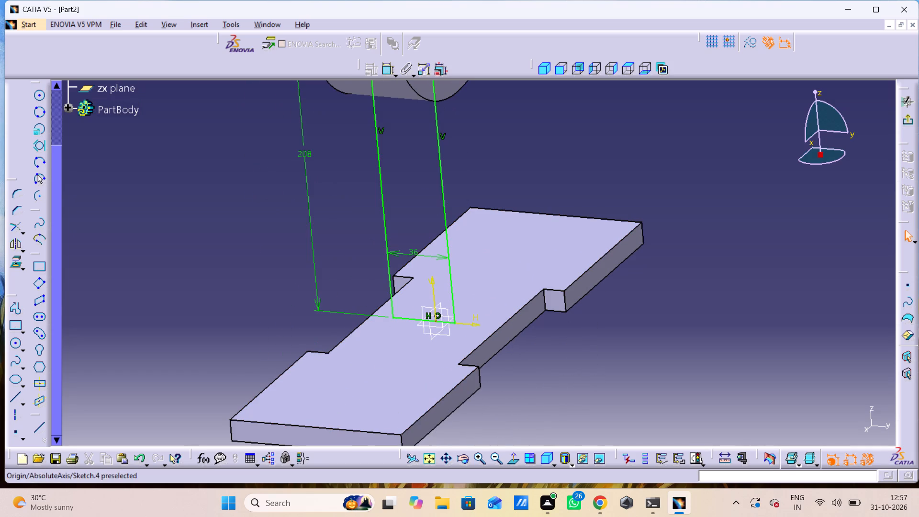
click(437, 314)
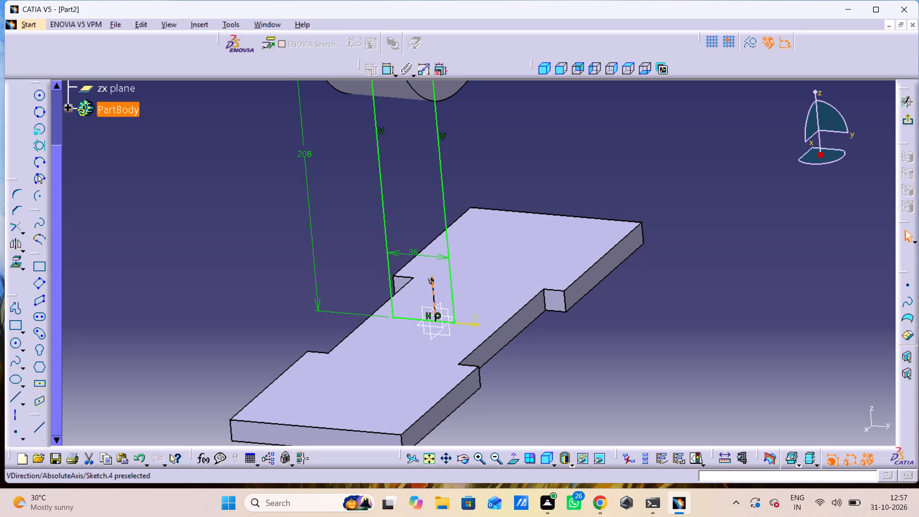
middle_click(636, 356)
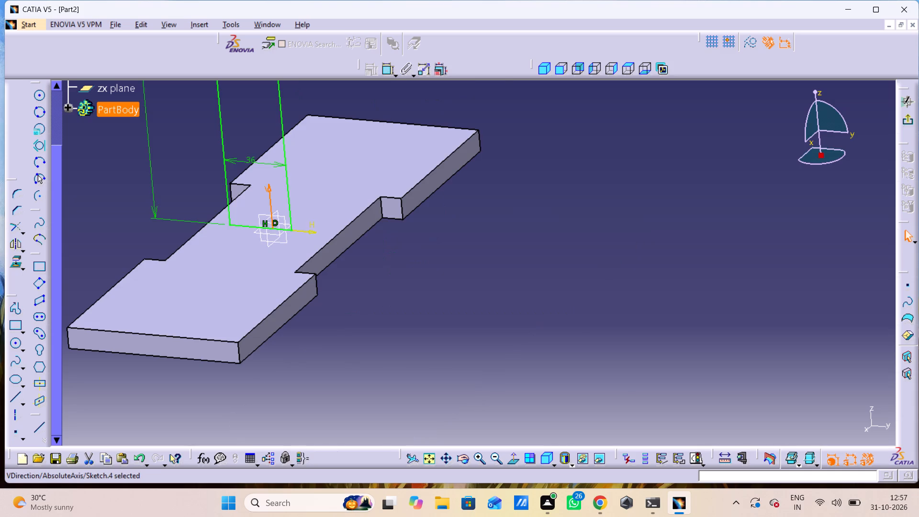
scroll(619, 358, down, 1)
middle_click(619, 358)
middle_click(619, 358)
middle_drag(619, 358, 618, 358)
right_click(618, 358)
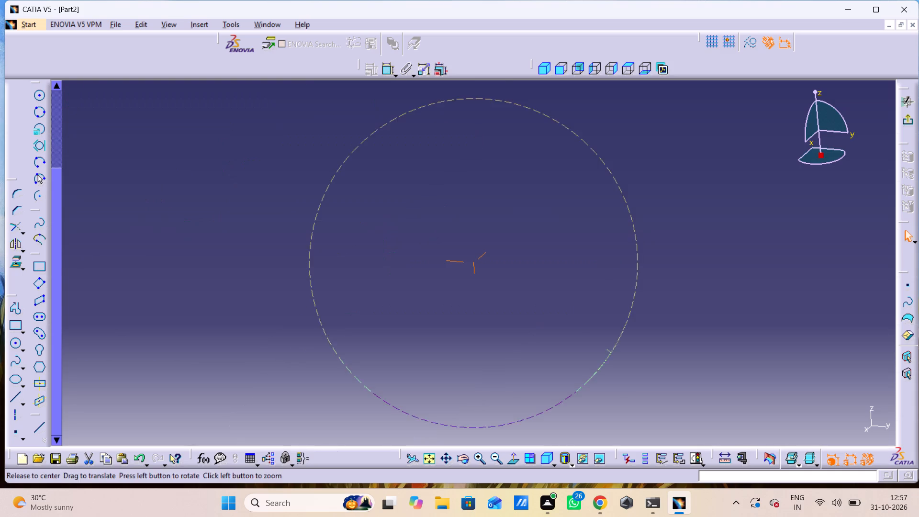
middle_drag(618, 358, 609, 425)
middle_drag(566, 312, 590, 411)
scroll(558, 354, down, 1)
middle_drag(558, 361, 558, 368)
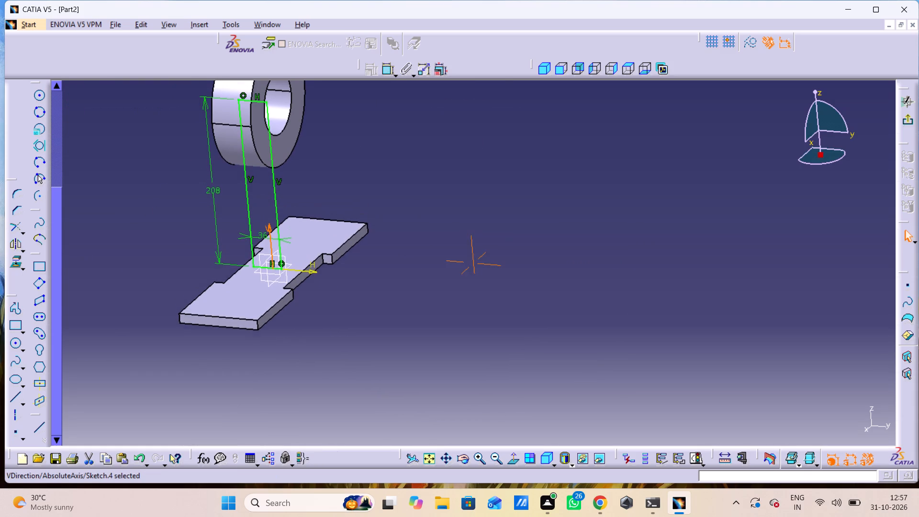
middle_drag(558, 368, 558, 369)
middle_drag(565, 365, 572, 422)
right_drag(565, 367, 572, 422)
middle_drag(574, 400, 633, 427)
right_click(571, 396)
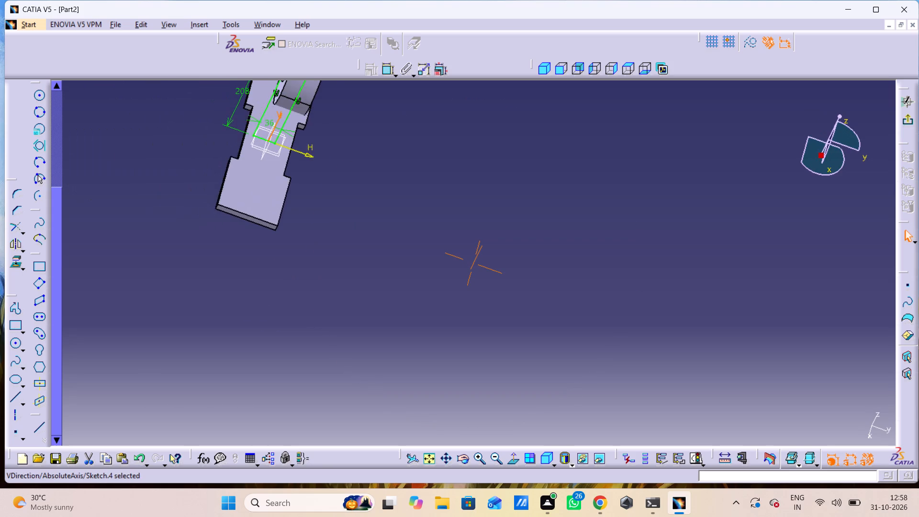
middle_drag(633, 427, 636, 425)
middle_drag(583, 345, 604, 385)
Undo the entire rectangle sketch with its constraints and the ring's pad, going back to the ring's two-circle sketch.
key(ctrl+z)
key(ctrl+z)
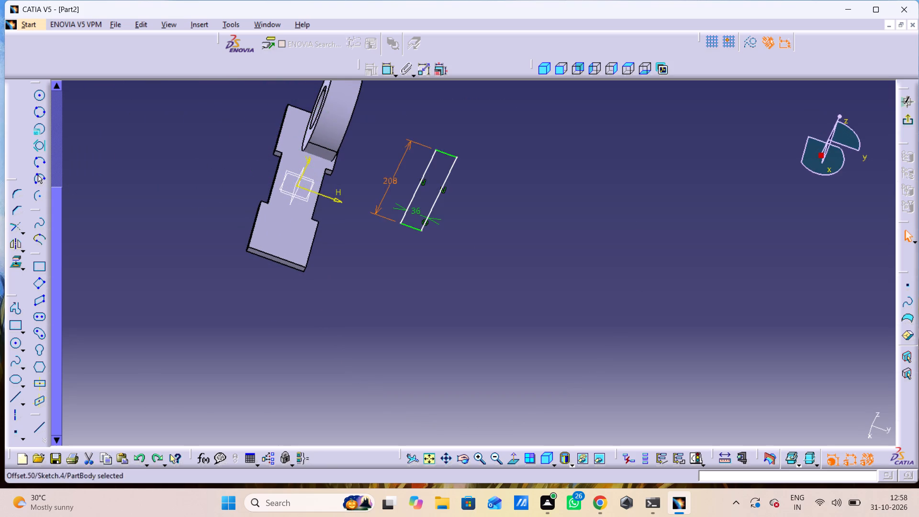
key(ctrl+z)
key(ctrl+z)
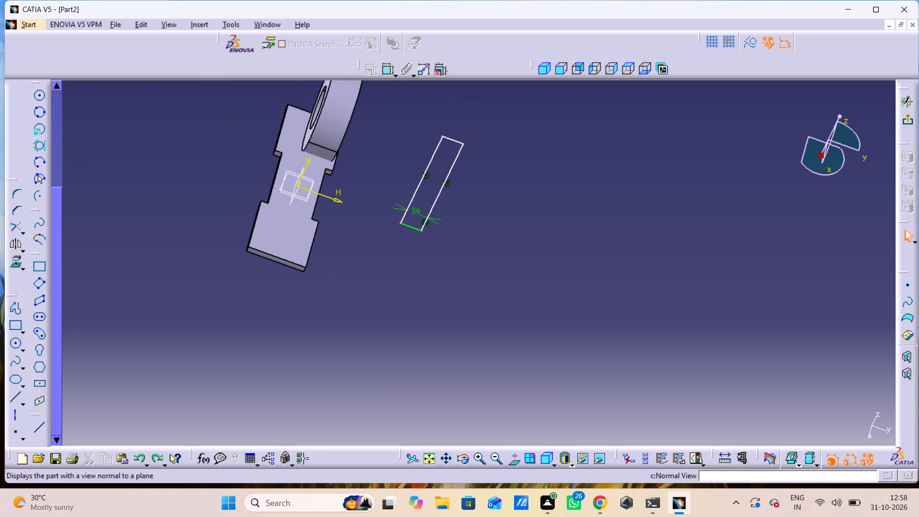
click(514, 462)
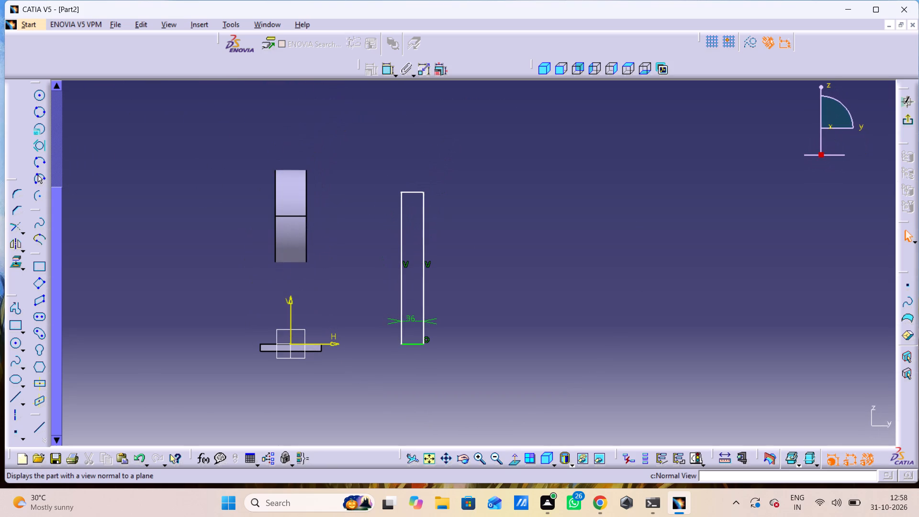
key(ctrl+z)
key(ctrl+z)
key(ctrl+z)
key(ctrl+z)
key(ctrl+z)
key(ctrl+z)
key(ctrl+z)
key(ctrl+z)
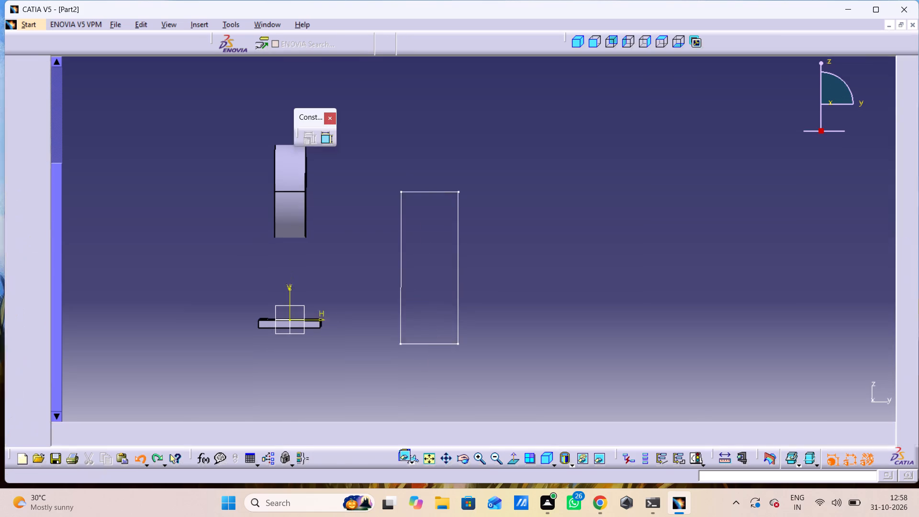
key(ctrl+z)
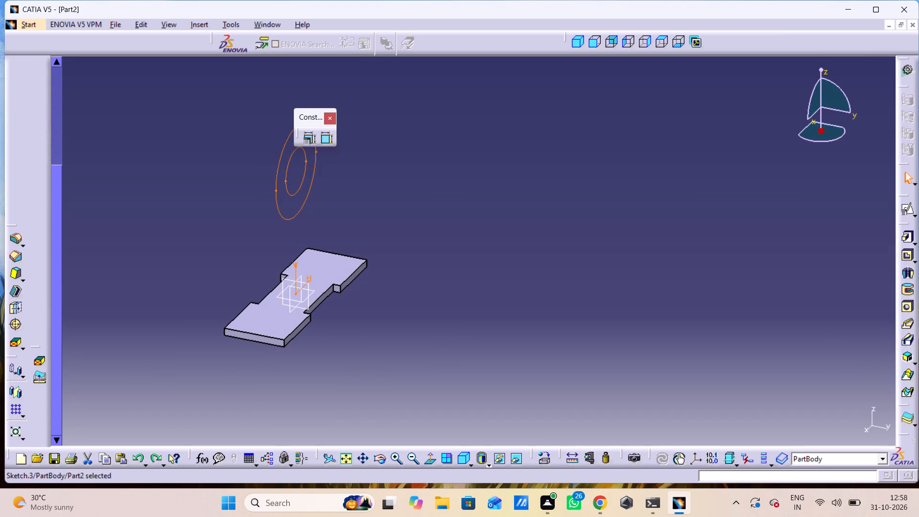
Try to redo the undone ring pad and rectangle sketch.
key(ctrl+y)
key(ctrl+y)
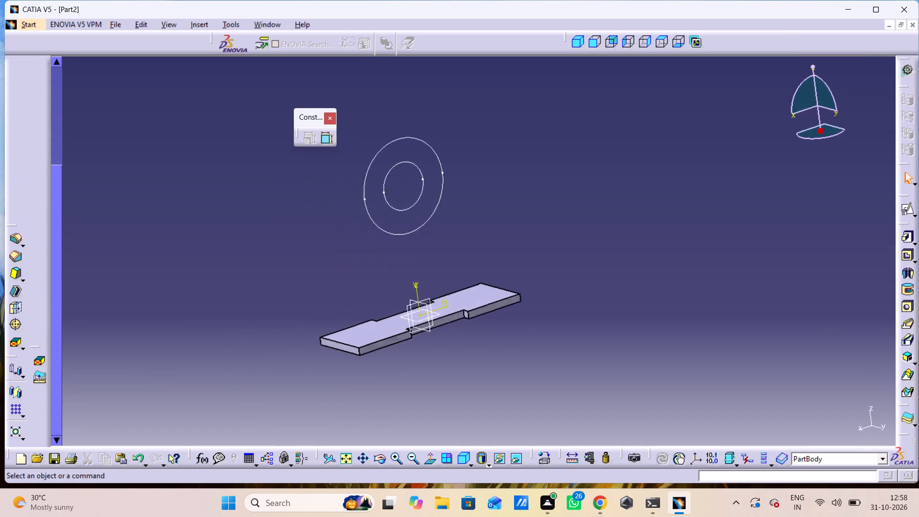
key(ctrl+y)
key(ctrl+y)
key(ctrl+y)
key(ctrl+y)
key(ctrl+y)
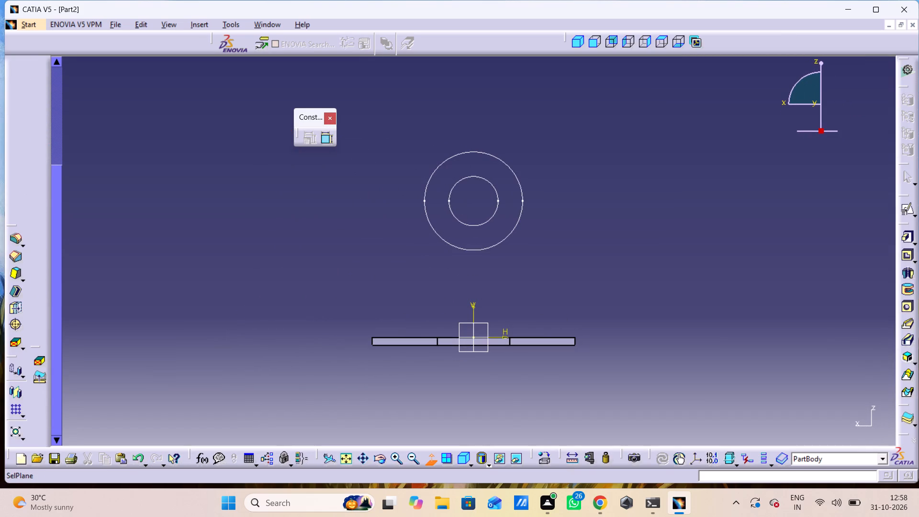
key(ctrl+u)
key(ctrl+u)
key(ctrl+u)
Examine the features under PartBody in the specification tree, including the base plate's pad and the ring's sketch.
scroll(181, 213, up, 4)
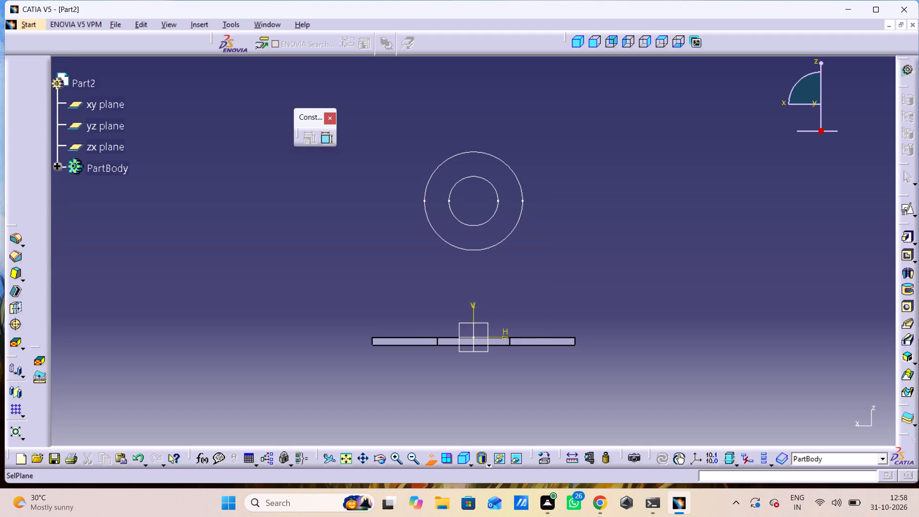
double_click(102, 171)
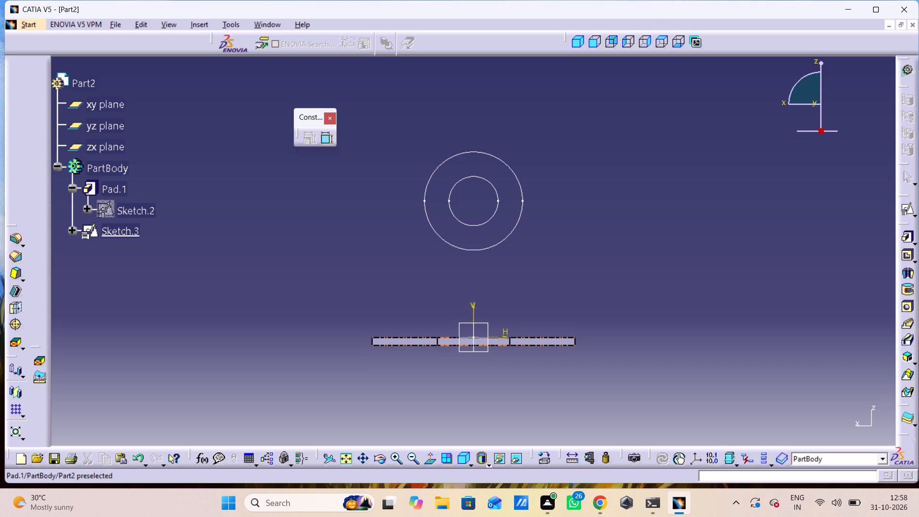
double_click(90, 193)
double_click(87, 214)
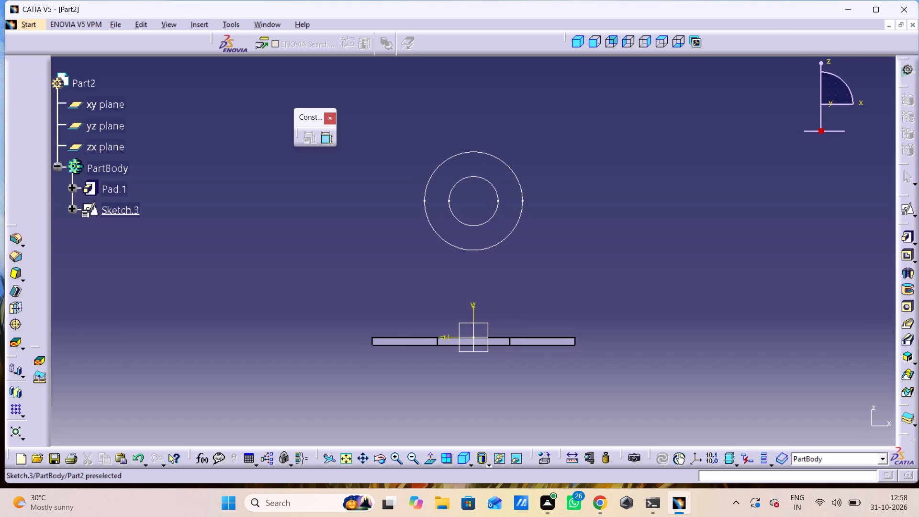
click(90, 209)
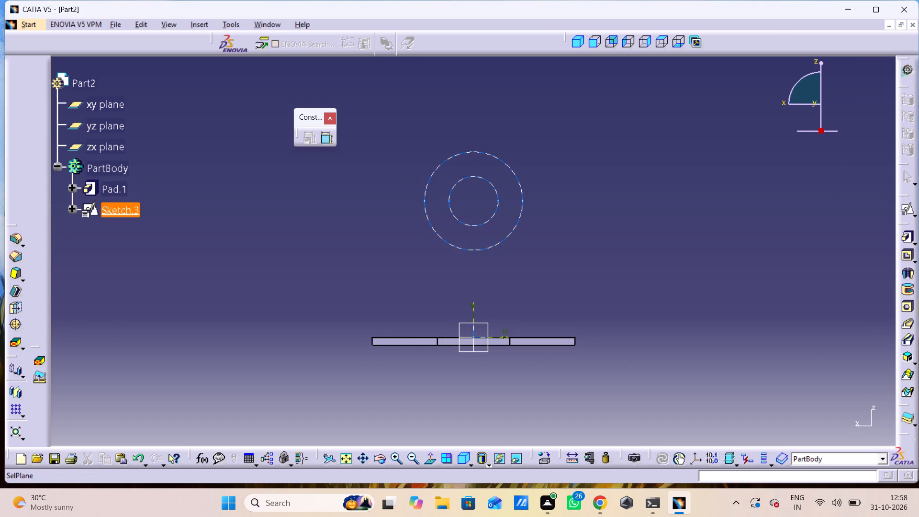
click(681, 262)
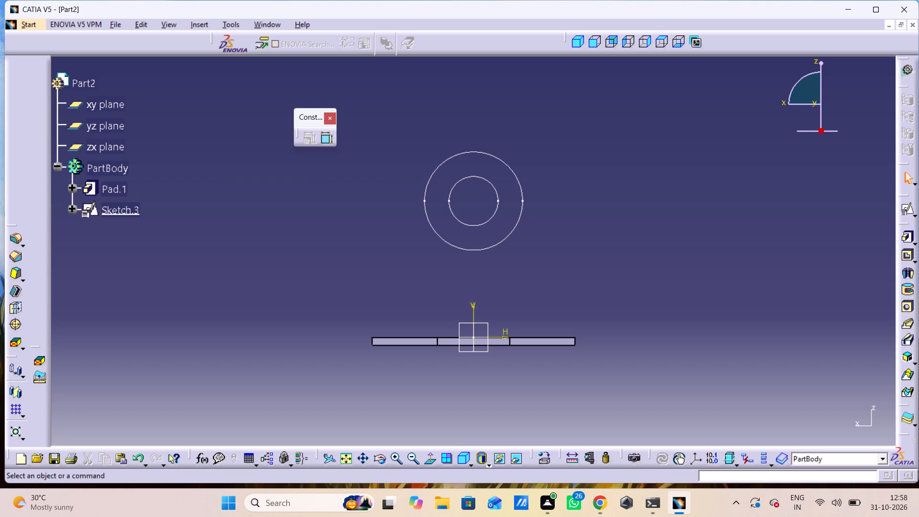
Undo once more to remove the ring's two-circle sketch.
click(140, 461)
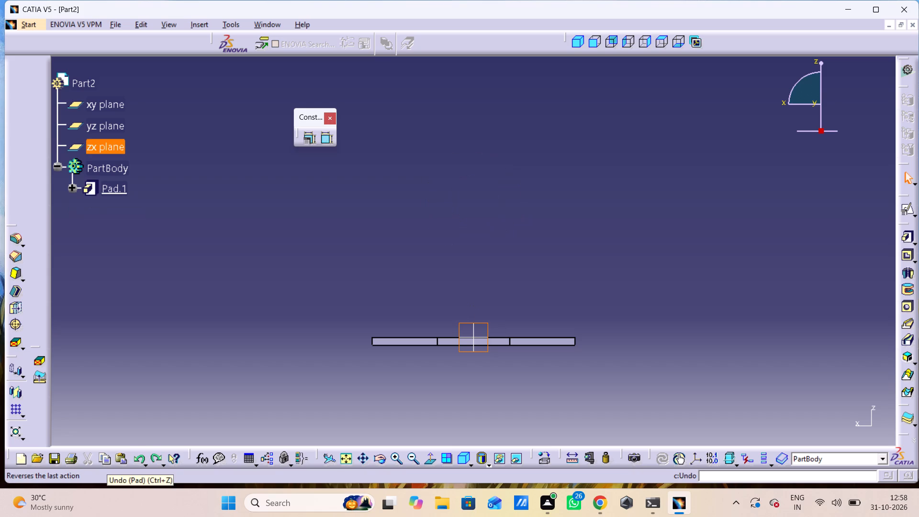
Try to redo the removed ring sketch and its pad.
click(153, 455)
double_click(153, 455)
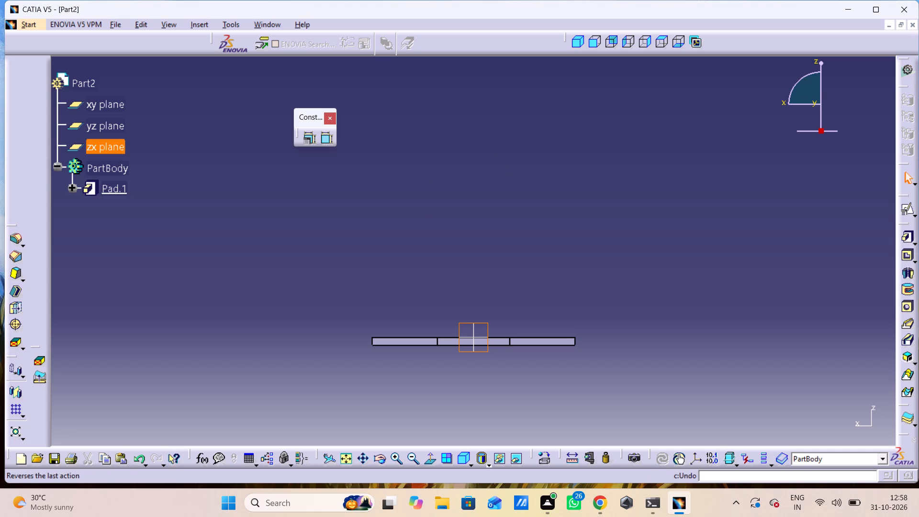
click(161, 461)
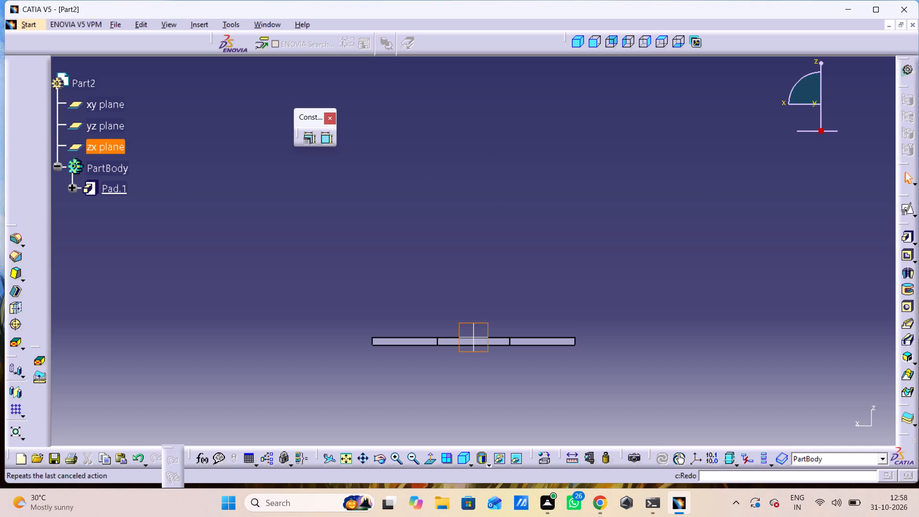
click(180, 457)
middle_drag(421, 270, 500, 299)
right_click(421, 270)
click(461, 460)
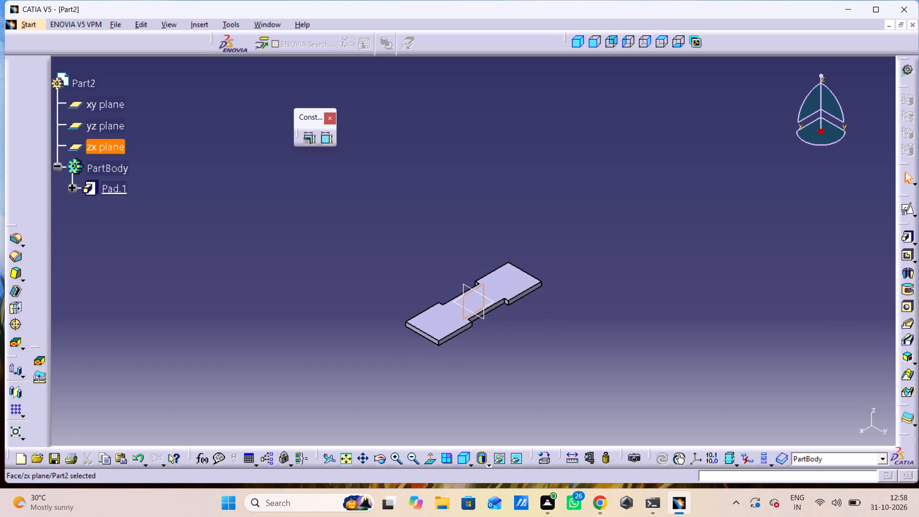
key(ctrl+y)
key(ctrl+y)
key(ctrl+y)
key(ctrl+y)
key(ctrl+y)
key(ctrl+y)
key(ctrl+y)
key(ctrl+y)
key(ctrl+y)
Create a positioned sketch on the zx plane with implicit origin and orientation.
click(907, 211)
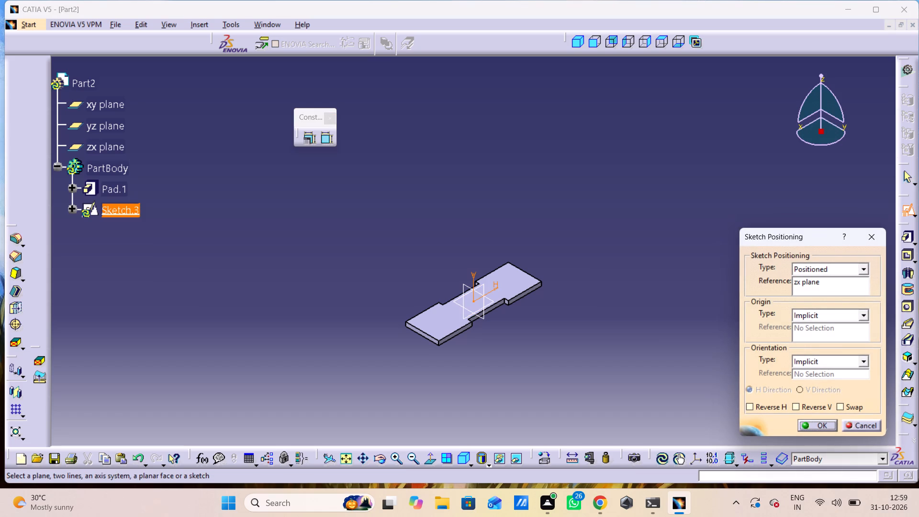
click(807, 421)
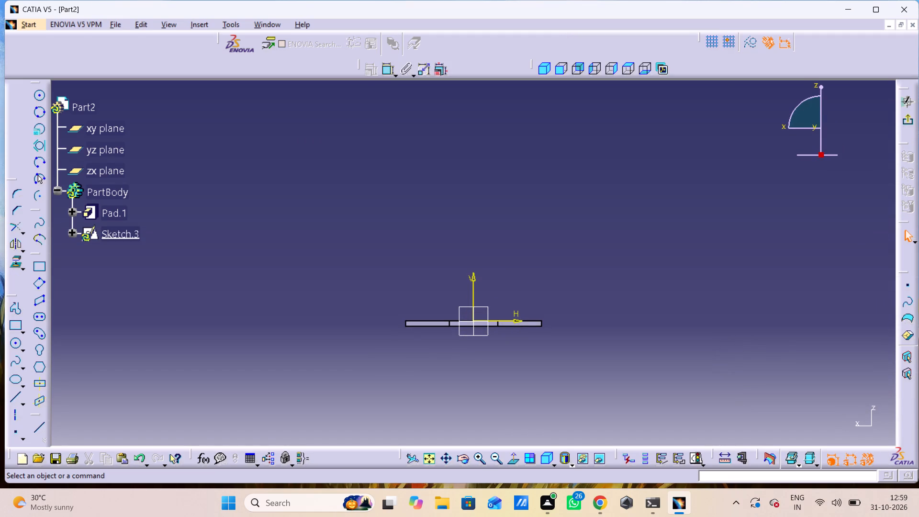
Sketch two concentric circles about 378 mm and 174 mm in diameter, centred about 375 mm above the origin, with the outer circle's radius point on the V axis.
double_click(13, 345)
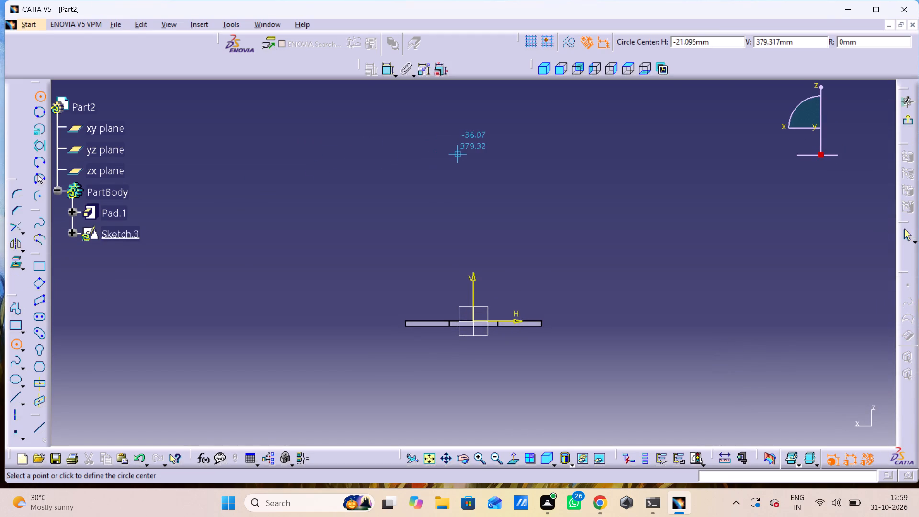
drag(469, 154, 474, 162)
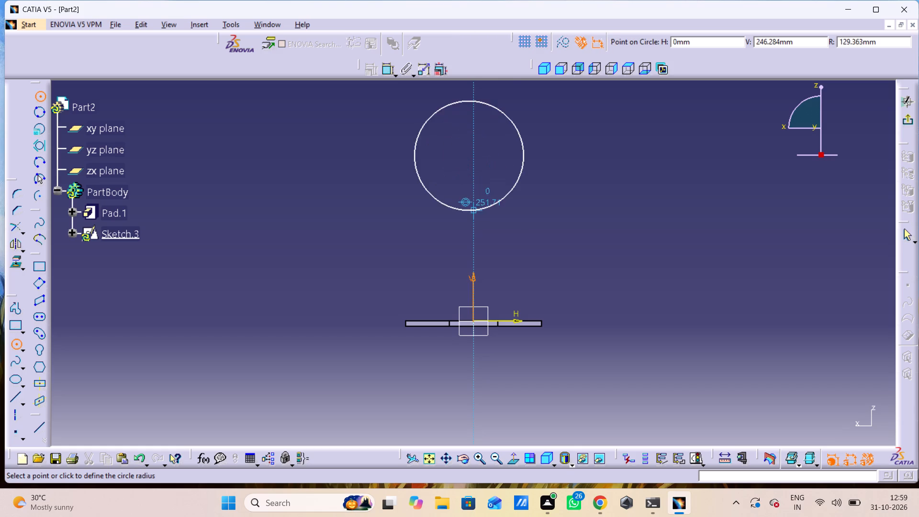
click(473, 239)
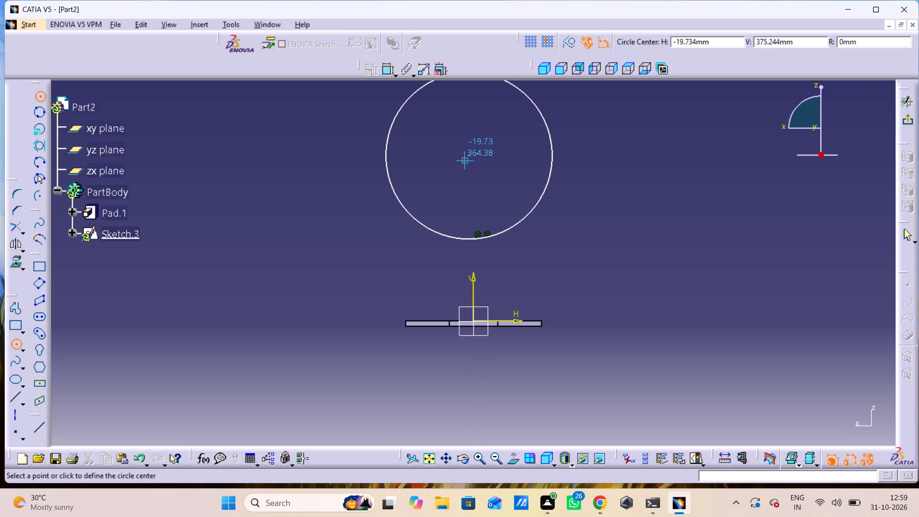
drag(468, 154, 472, 167)
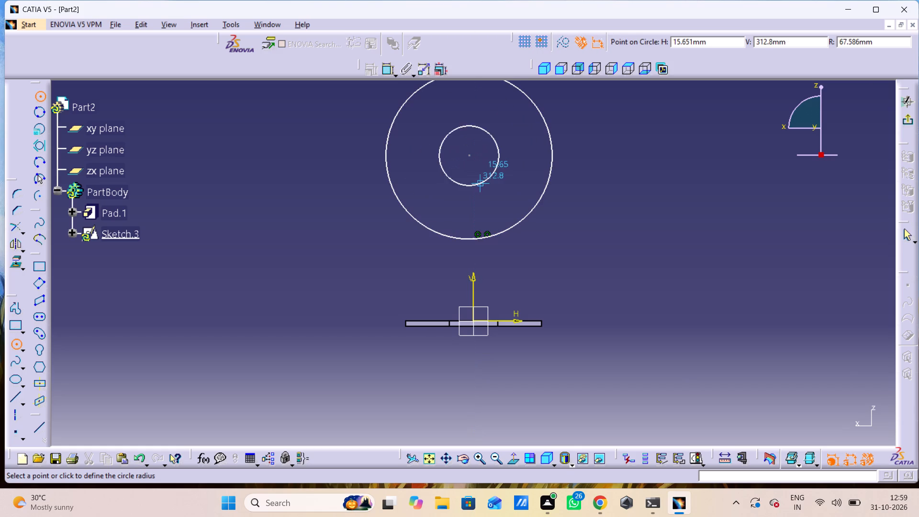
click(484, 191)
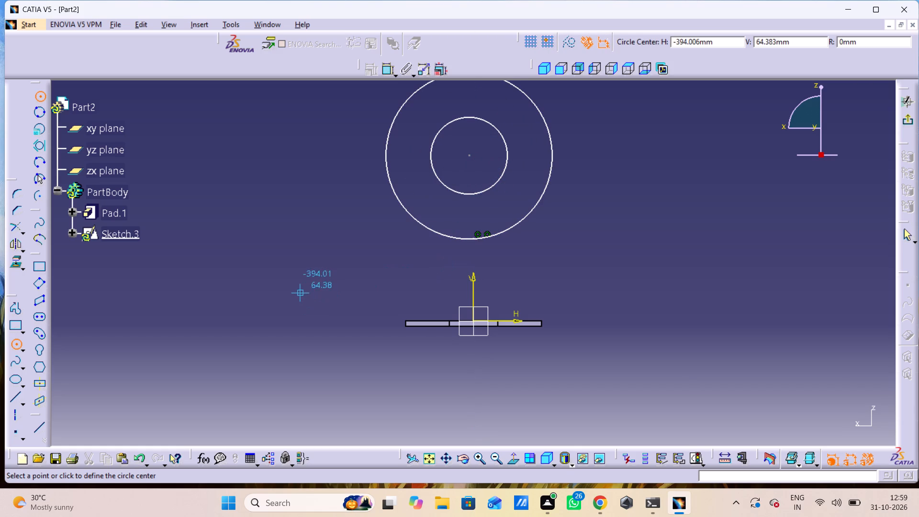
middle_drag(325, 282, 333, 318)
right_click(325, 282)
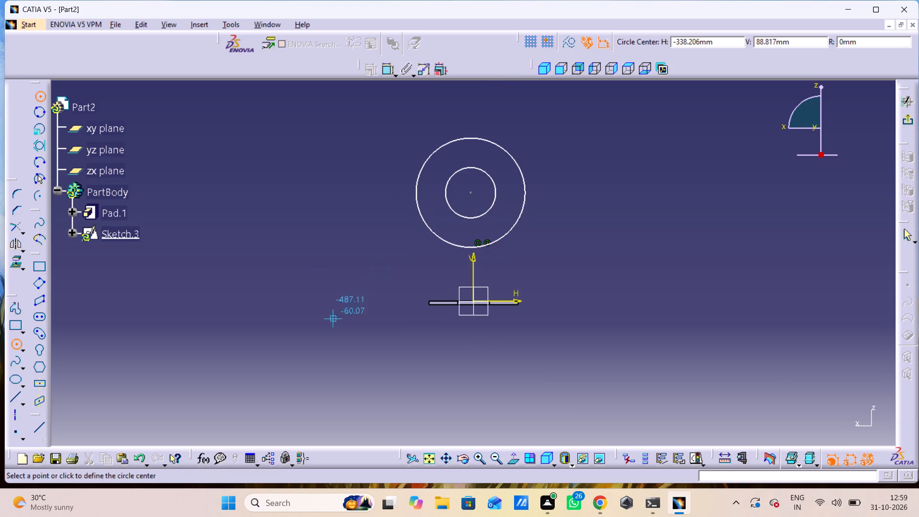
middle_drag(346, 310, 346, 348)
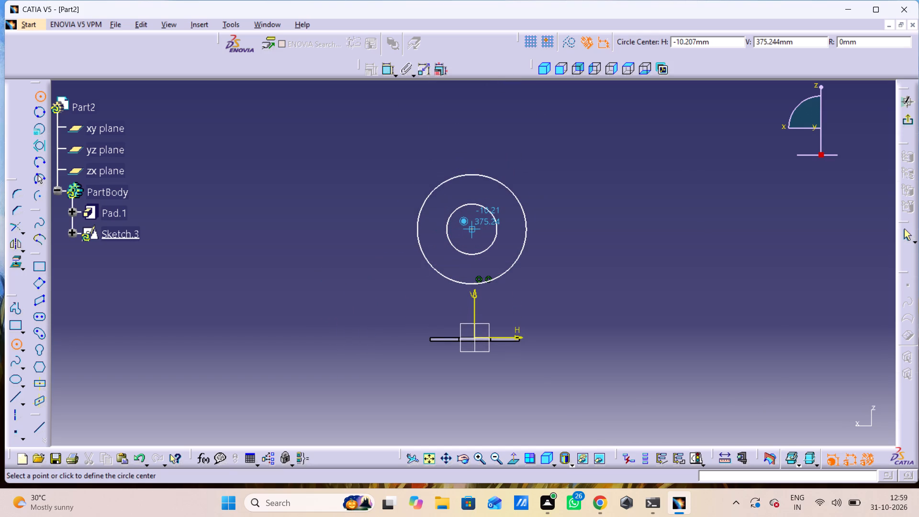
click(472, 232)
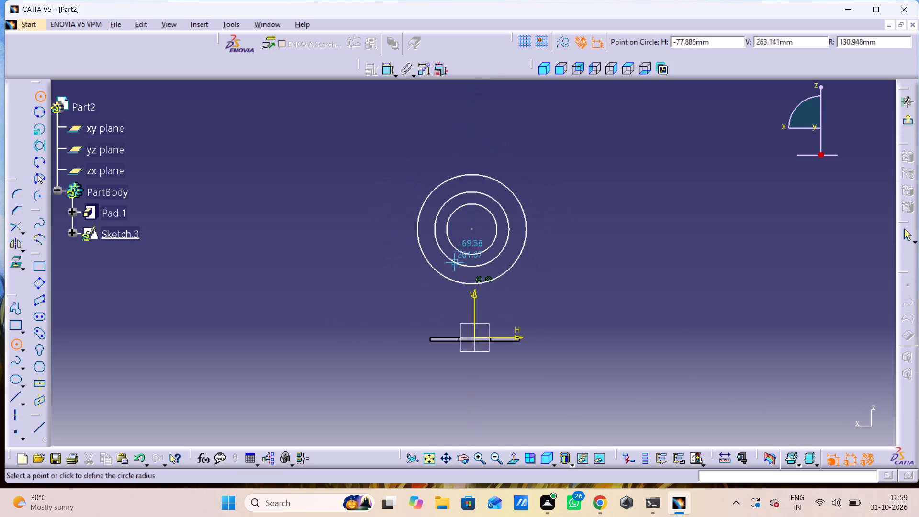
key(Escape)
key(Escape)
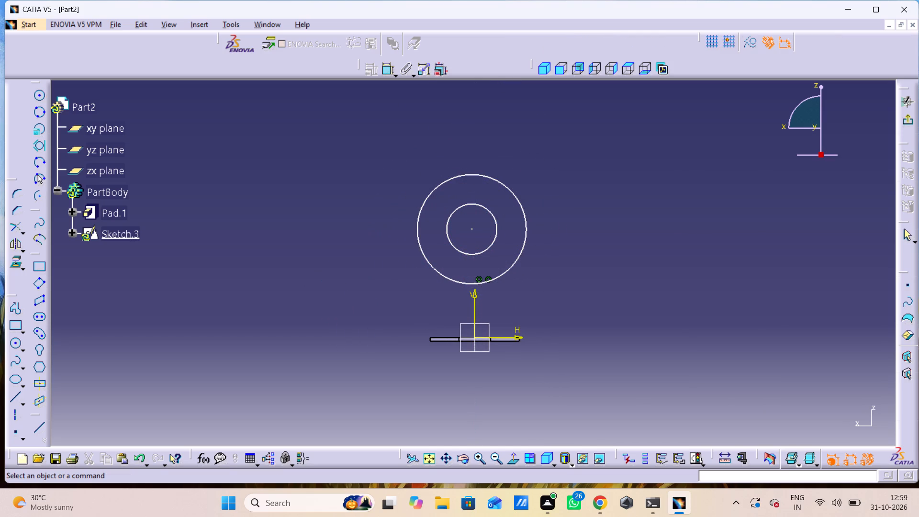
Add diameter dimensions to the outer and inner circles.
double_click(387, 67)
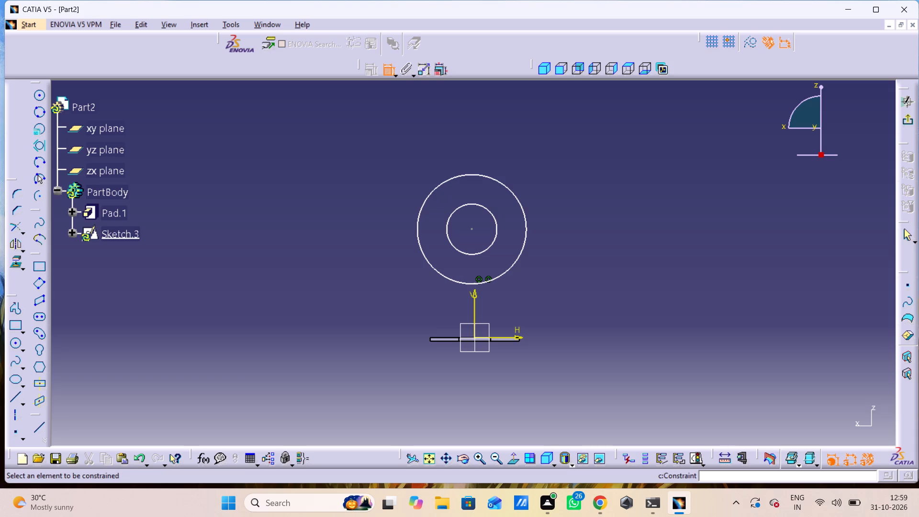
drag(497, 180, 521, 183)
click(562, 186)
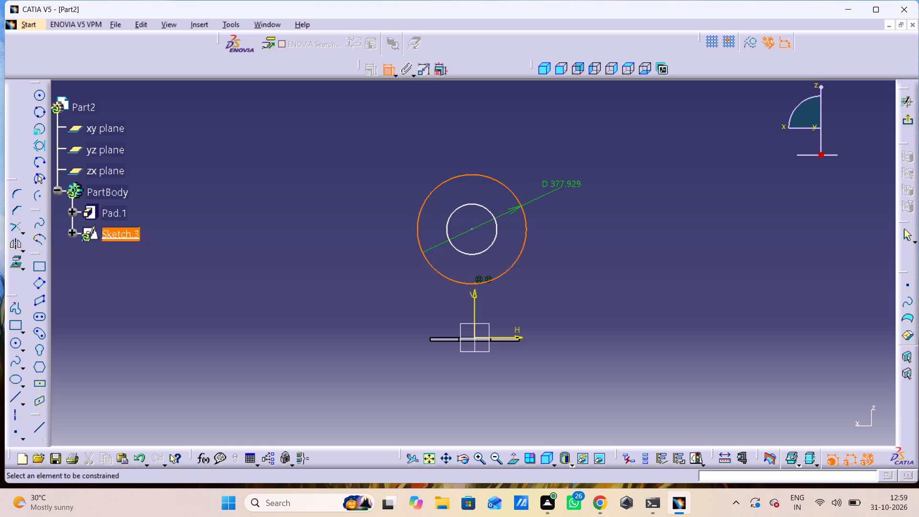
click(497, 235)
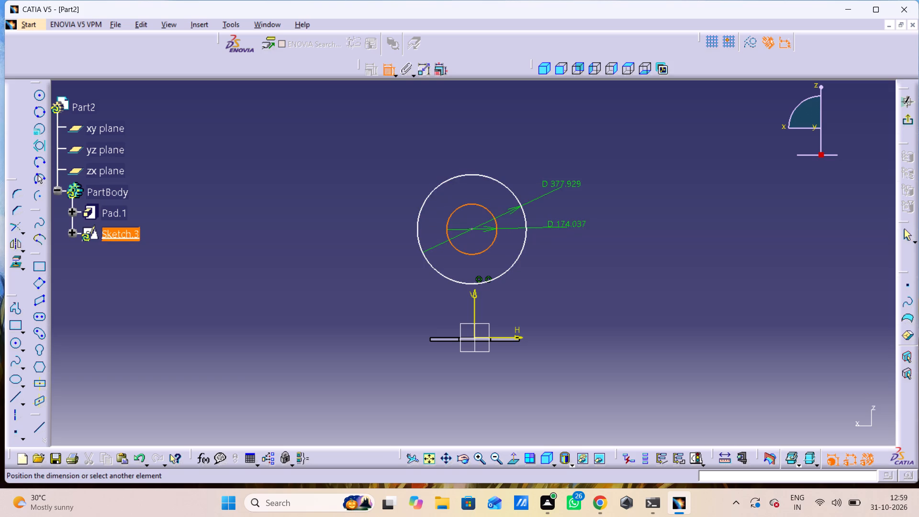
click(572, 225)
Set the outer circle's diameter to 150 mm.
click(570, 178)
double_click(570, 178)
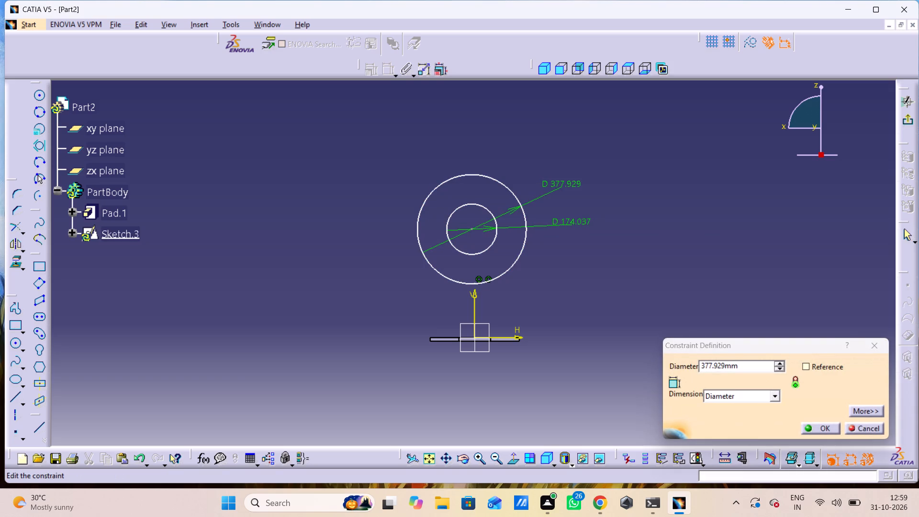
key(1)
key(5)
key(0)
drag(747, 361, 675, 382)
key(1)
key(5)
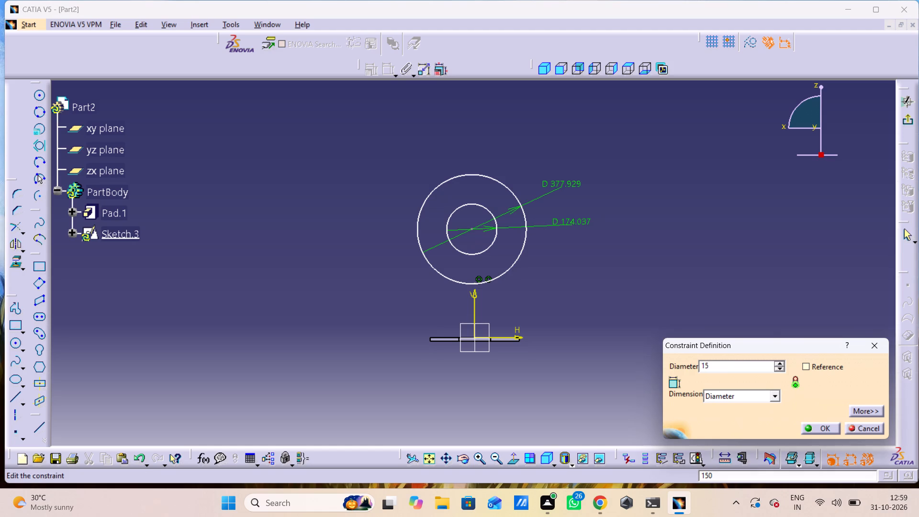
key(0)
key(Return)
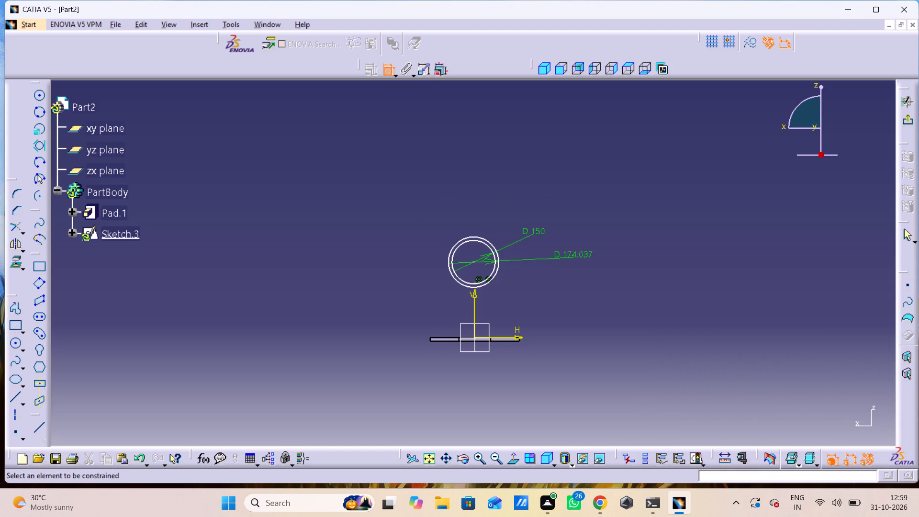
Set the inner circle's diameter to 75 mm.
drag(575, 252, 583, 255)
double_click(583, 255)
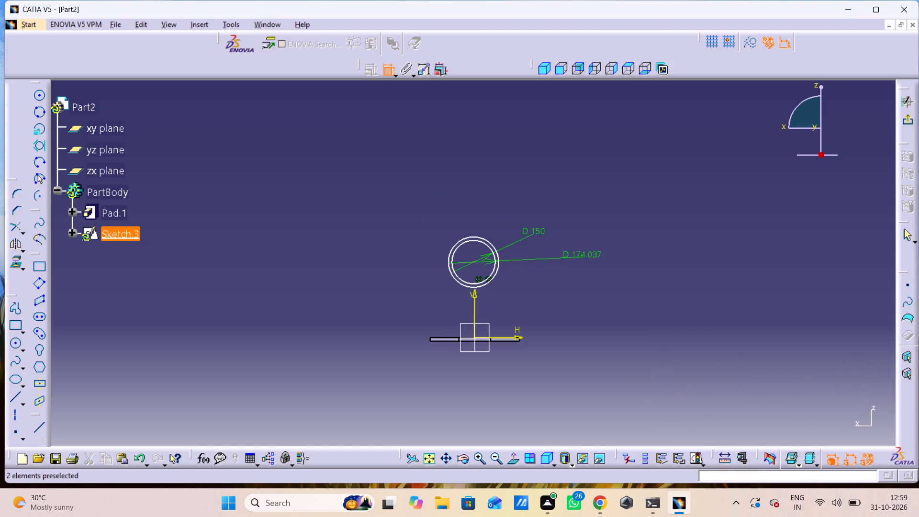
key(7)
key(5)
key(Return)
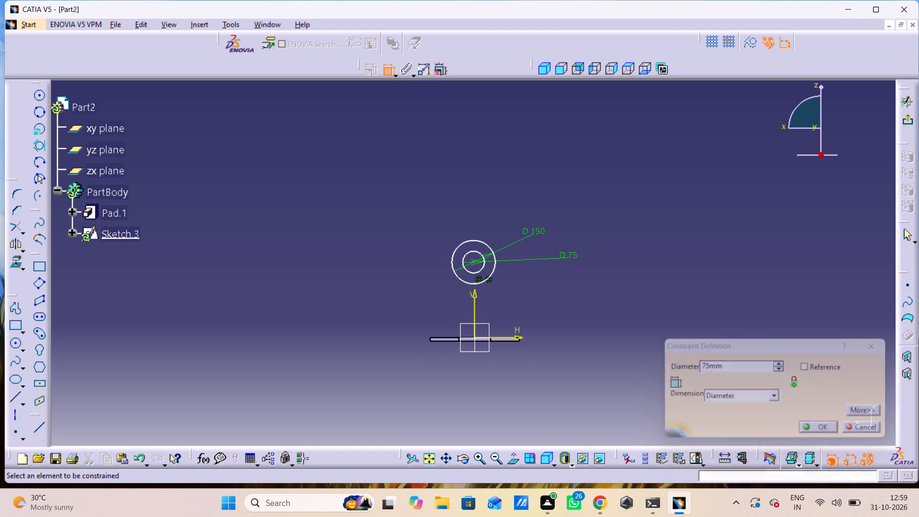
Dimension the vertical distance between the circles' centre and the bottom edge of the base plate's narrow middle section.
middle_drag(504, 296, 500, 260)
right_click(504, 296)
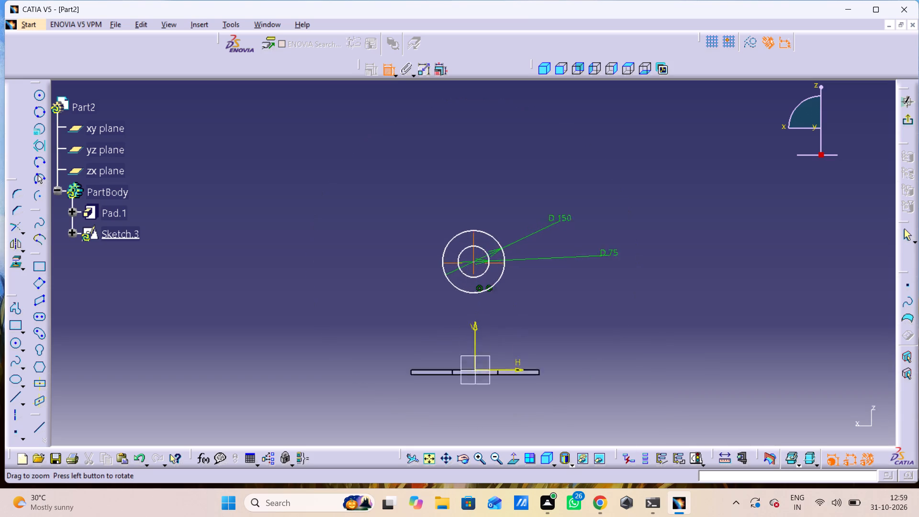
middle_drag(500, 260, 490, 203)
middle_drag(394, 165, 394, 112)
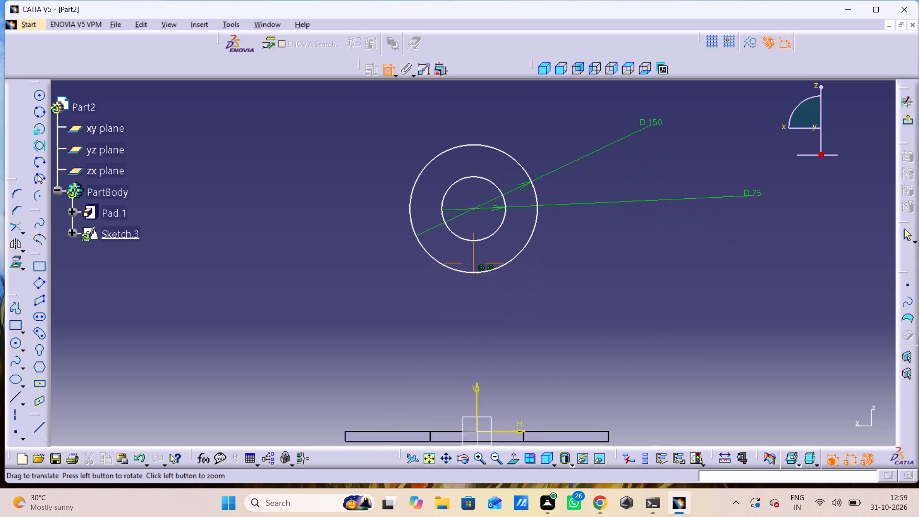
middle_drag(394, 112, 394, 111)
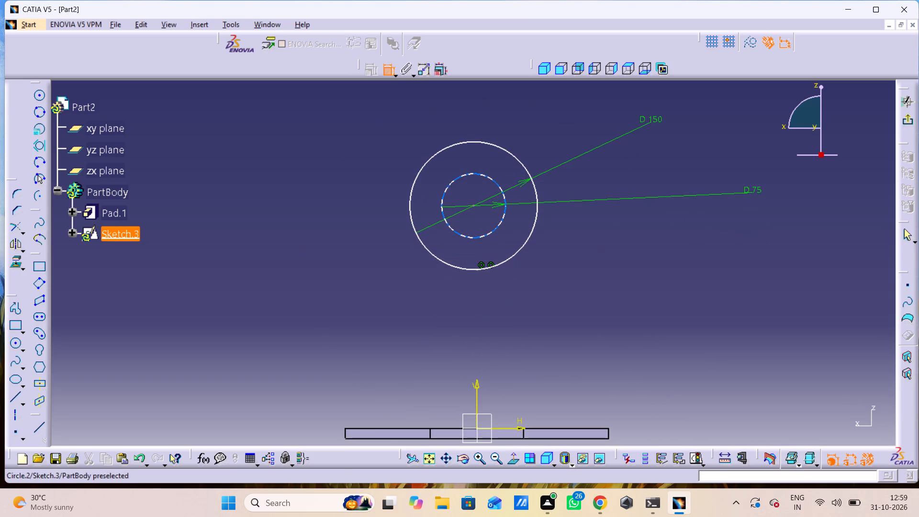
drag(475, 205, 481, 217)
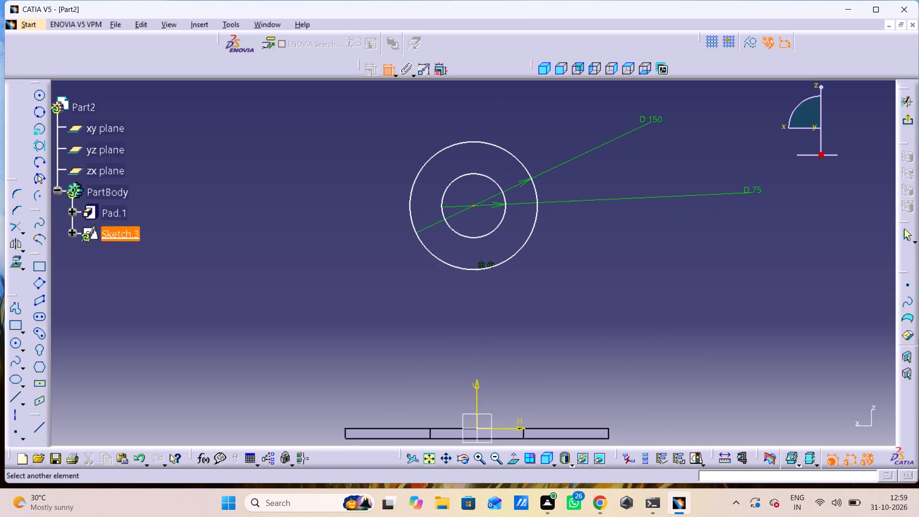
middle_drag(500, 329, 503, 350)
right_click(500, 329)
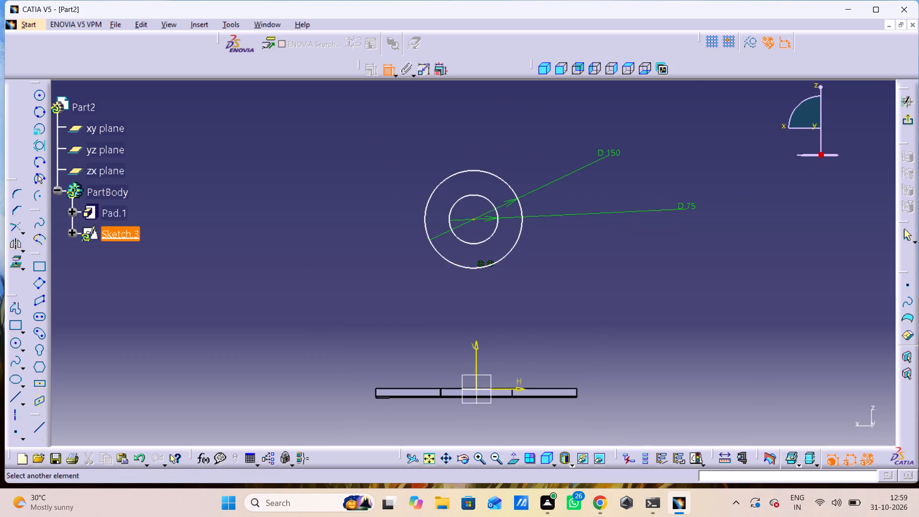
middle_drag(503, 343, 495, 292)
drag(492, 346, 506, 346)
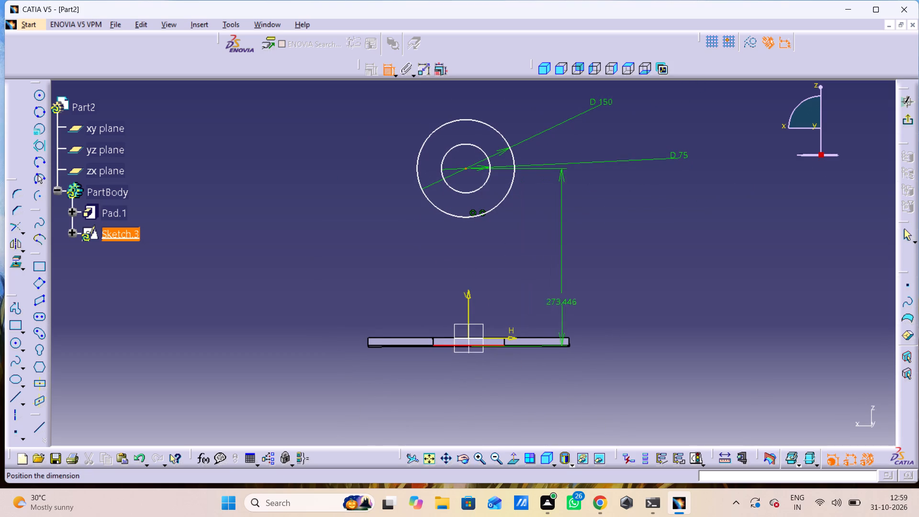
click(573, 273)
click(573, 265)
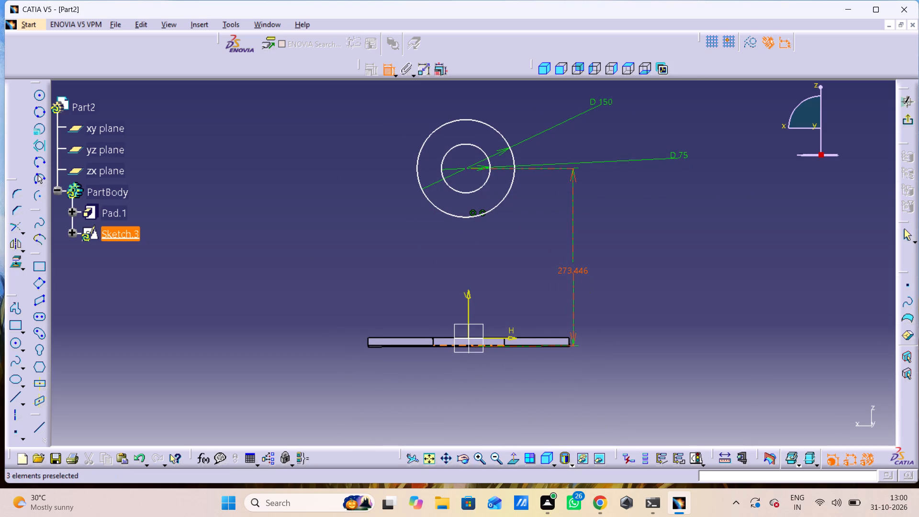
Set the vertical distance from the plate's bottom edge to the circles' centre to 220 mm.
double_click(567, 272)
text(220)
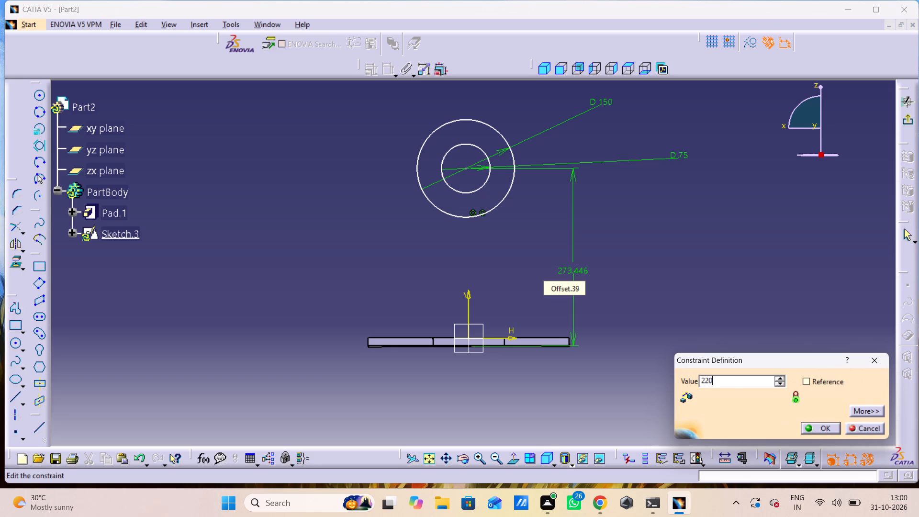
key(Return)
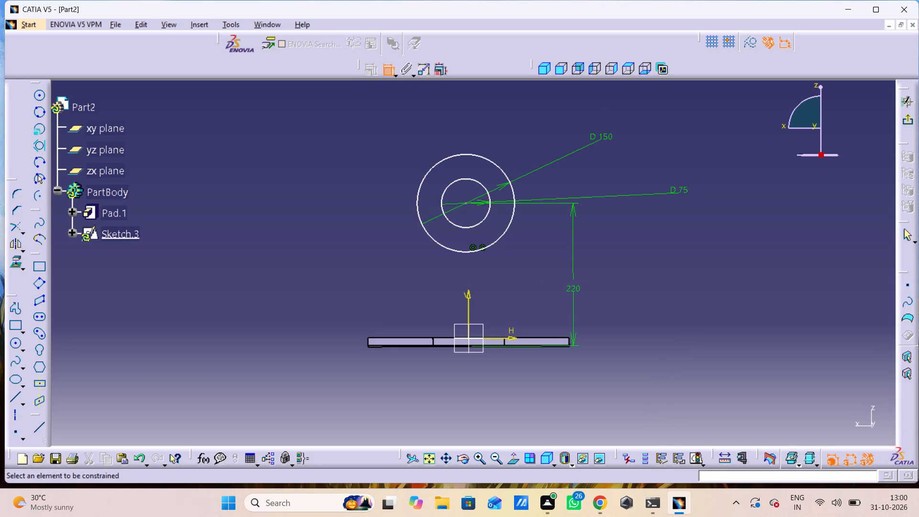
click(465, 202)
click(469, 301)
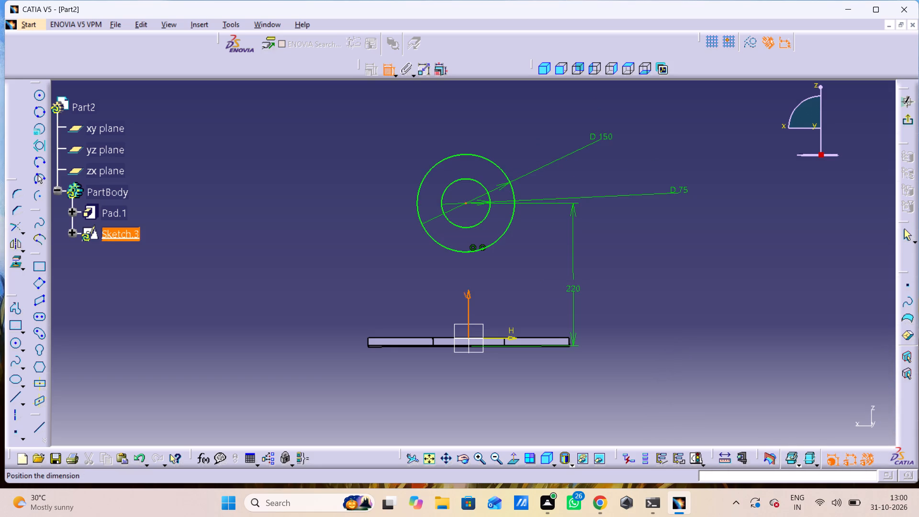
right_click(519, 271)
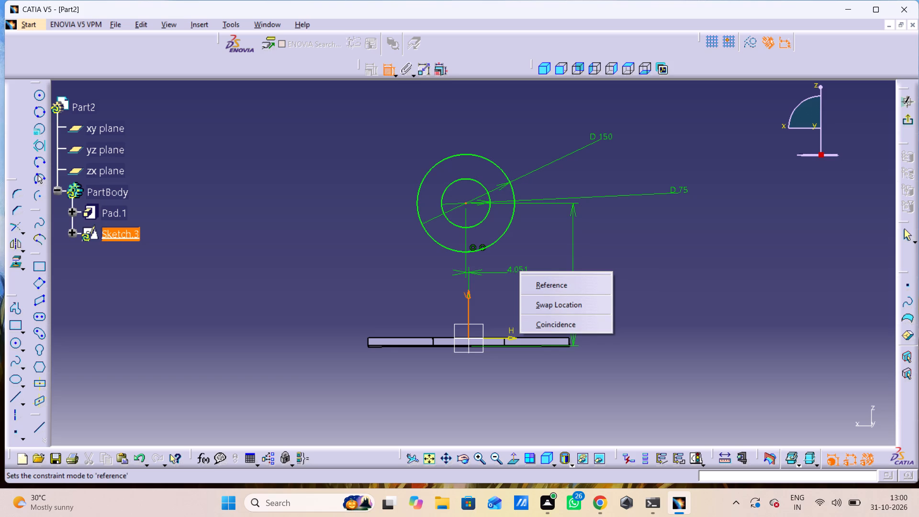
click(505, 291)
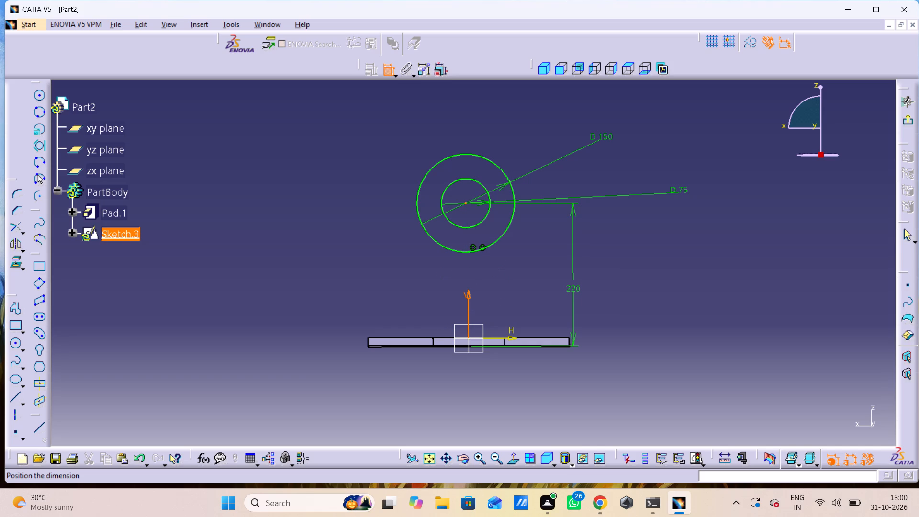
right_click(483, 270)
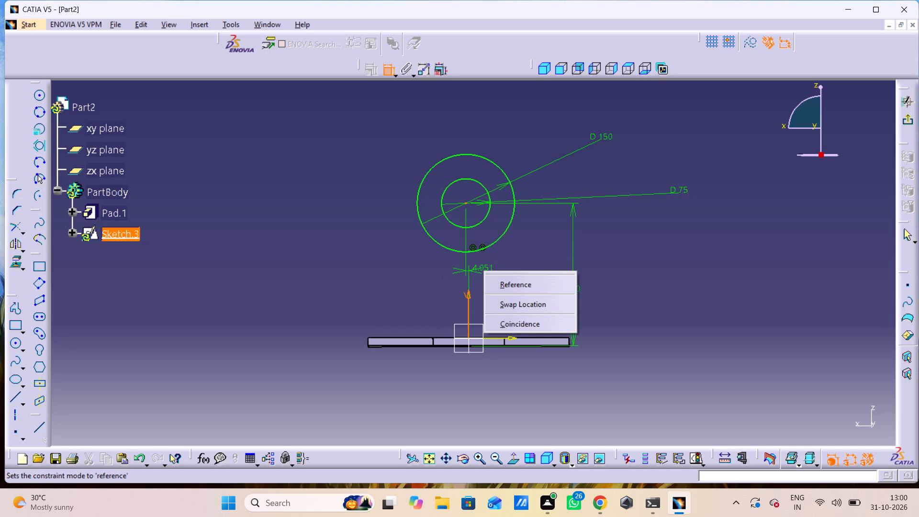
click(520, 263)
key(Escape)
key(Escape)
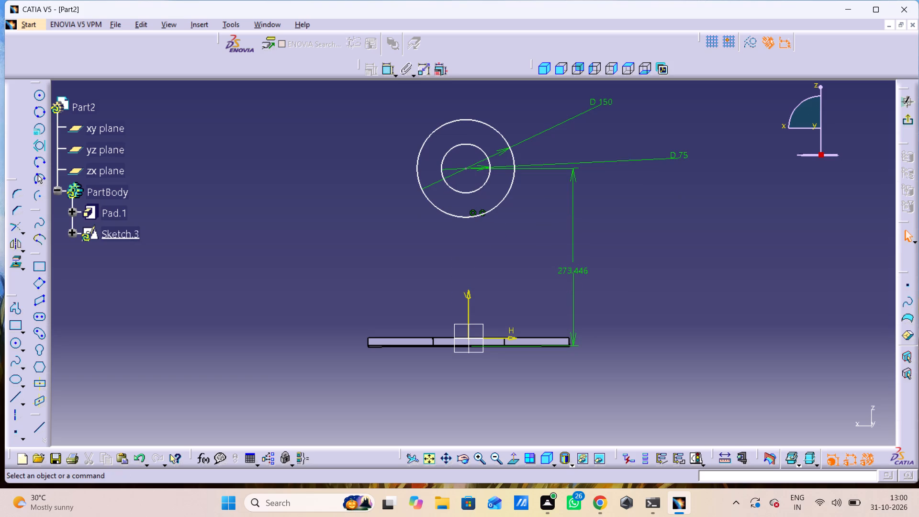
Set the vertical distance from the plate's bottom edge to the circles' centre to 220 mm.
double_click(581, 270)
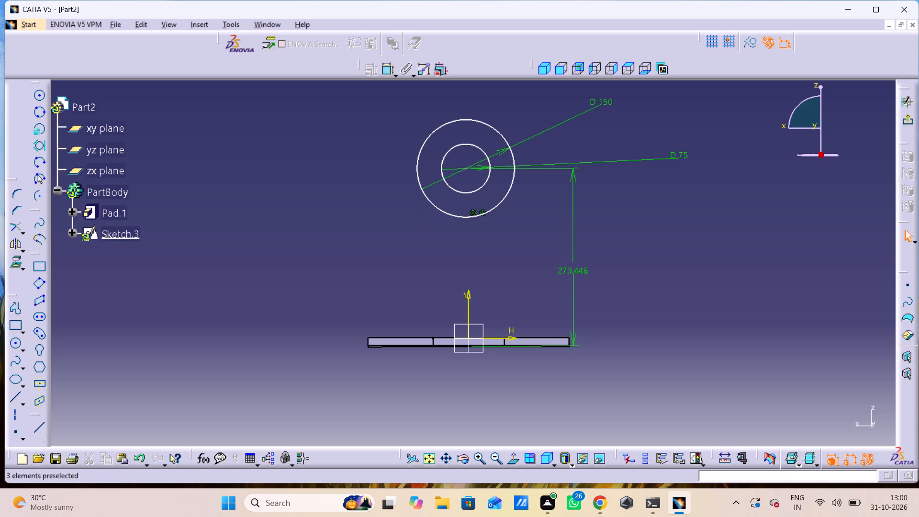
click(579, 270)
double_click(579, 270)
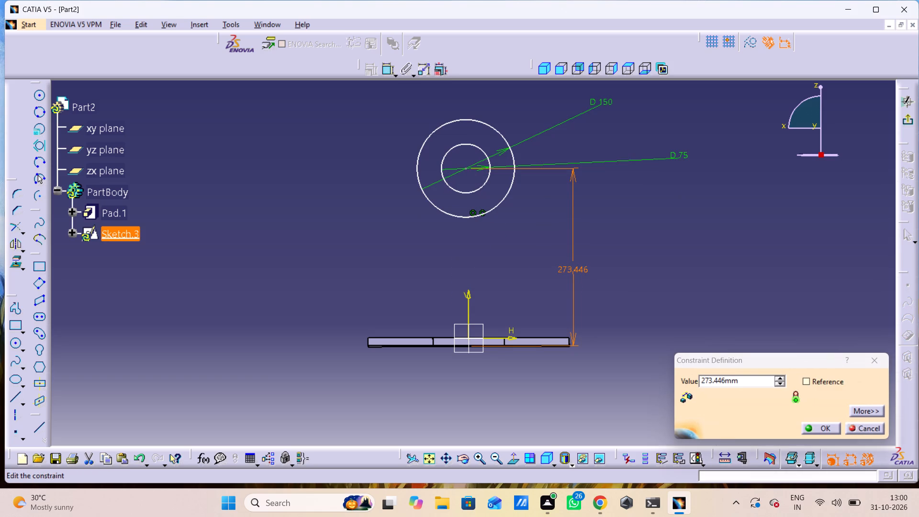
key(2)
key(2)
key(0)
key(Return)
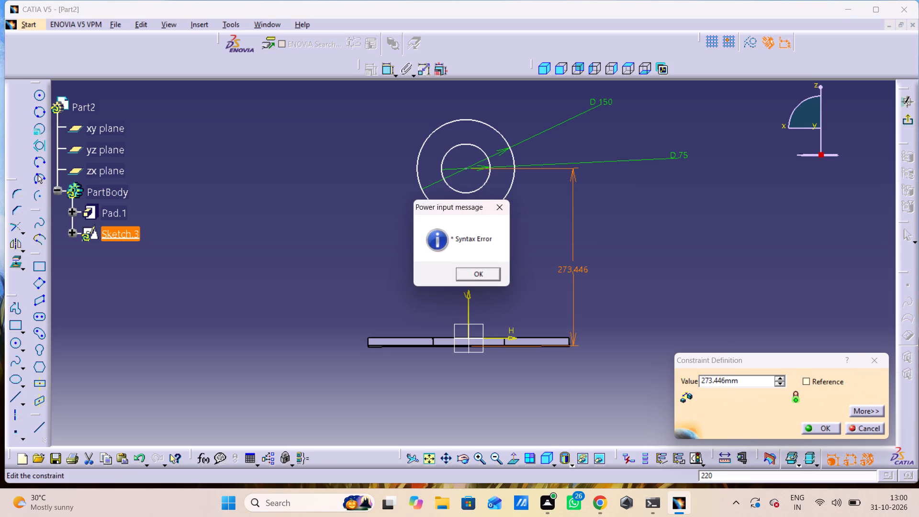
click(471, 276)
drag(744, 384, 662, 412)
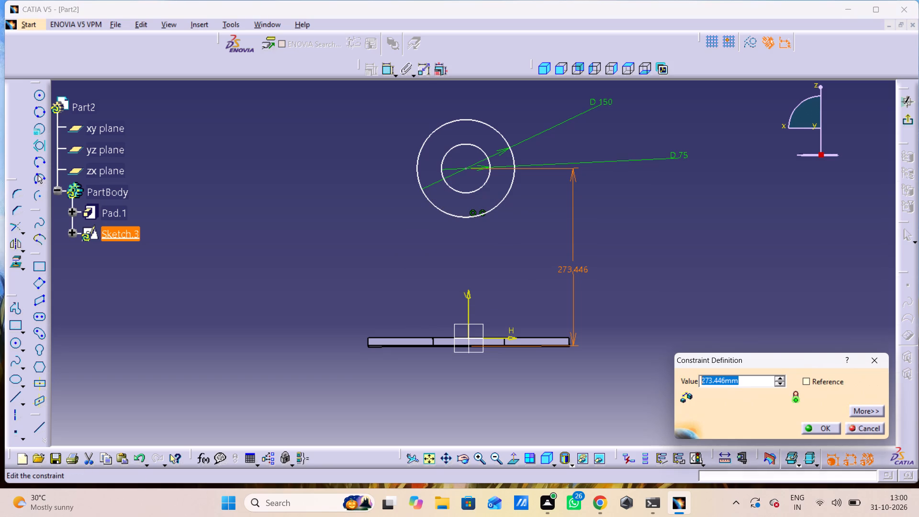
drag(662, 412, 659, 414)
text(220)
key(Return)
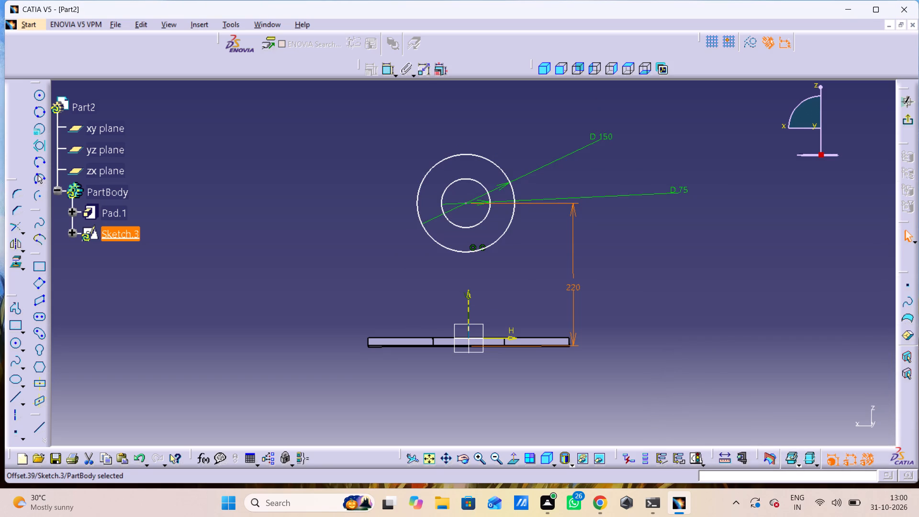
Dimension the horizontal distance between the V axis and the circles' centre, placing it between the circles and the plate.
double_click(386, 72)
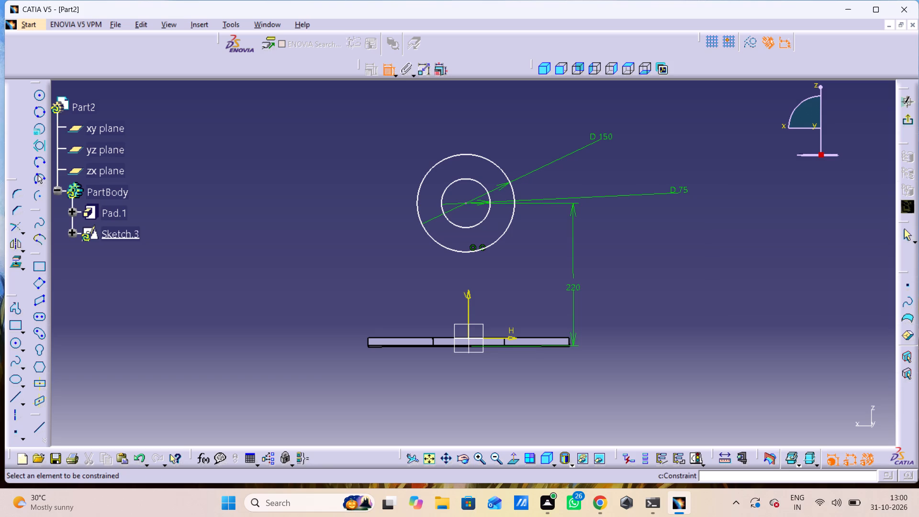
click(469, 312)
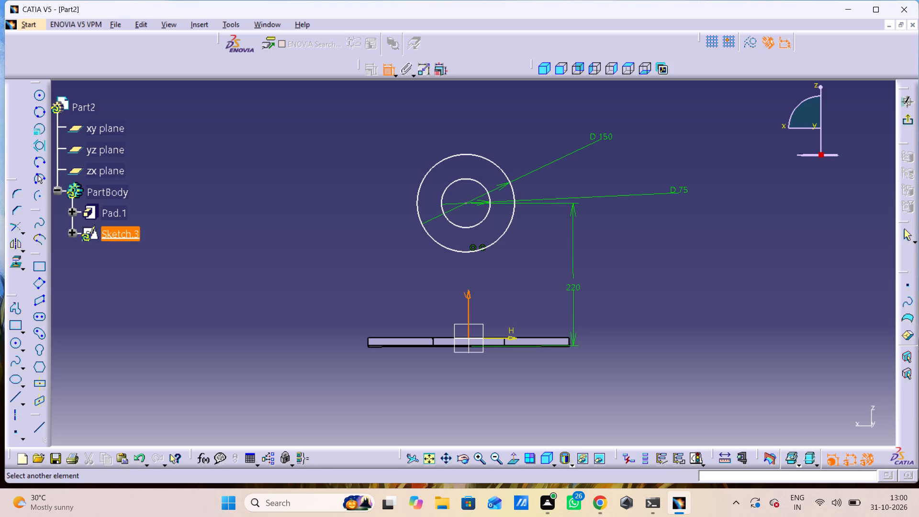
drag(467, 204, 488, 215)
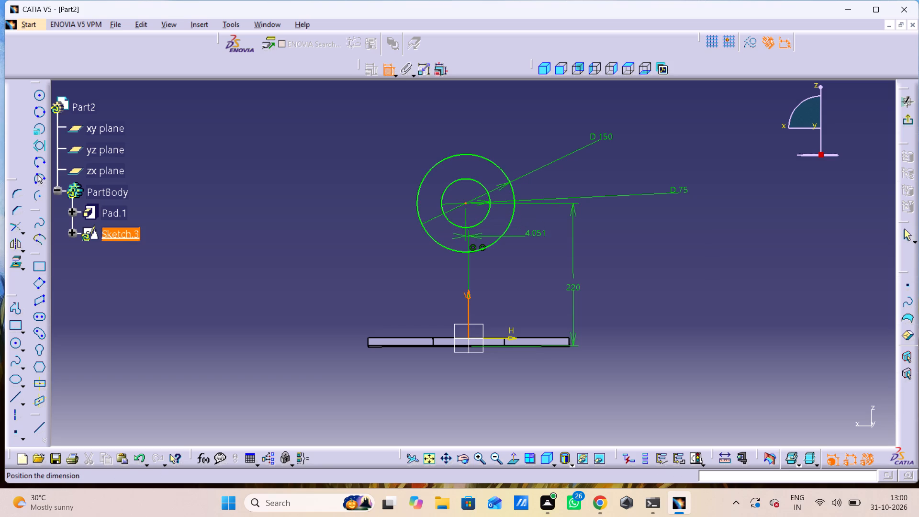
right_click(542, 275)
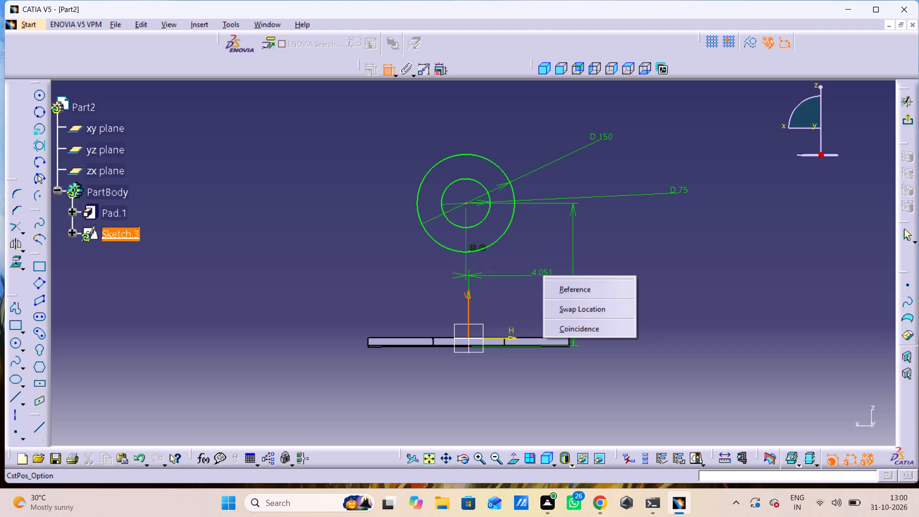
click(545, 277)
click(527, 275)
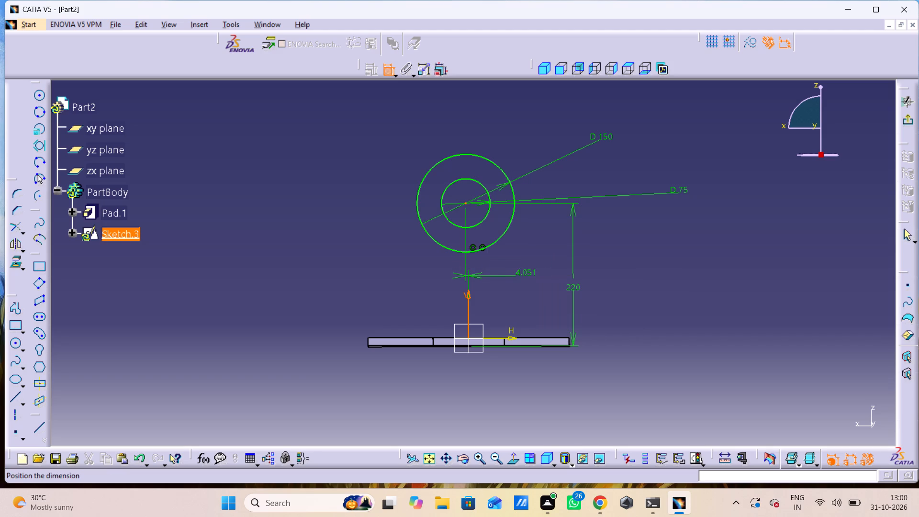
click(537, 273)
Set the circles' horizontal offset from the V axis to 0 and exit the sketch.
double_click(537, 267)
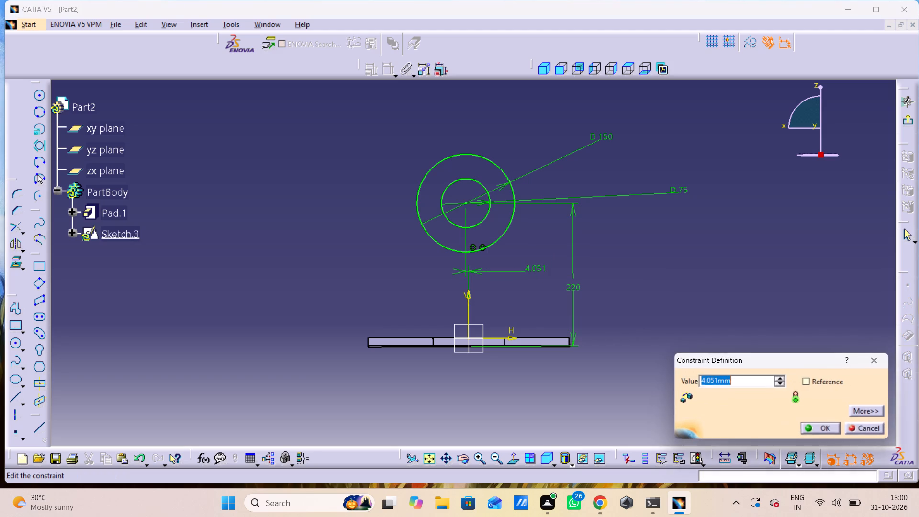
key(0)
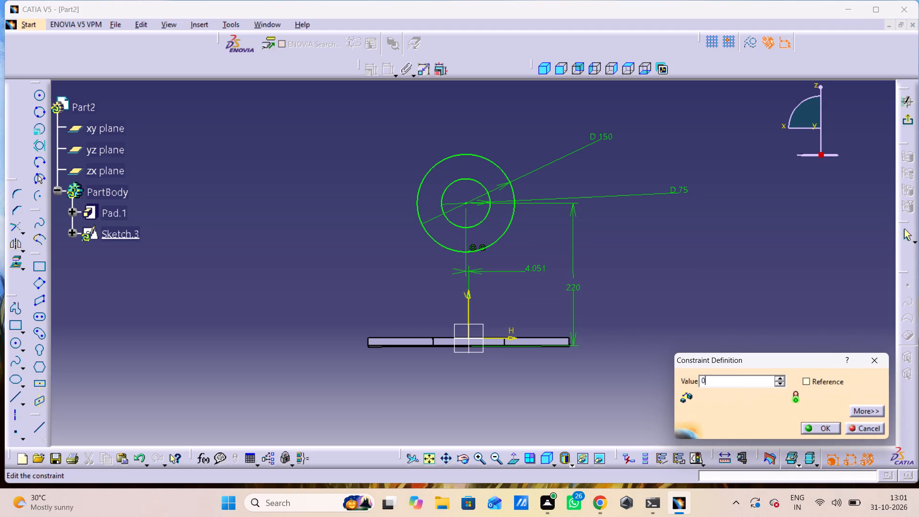
key(Return)
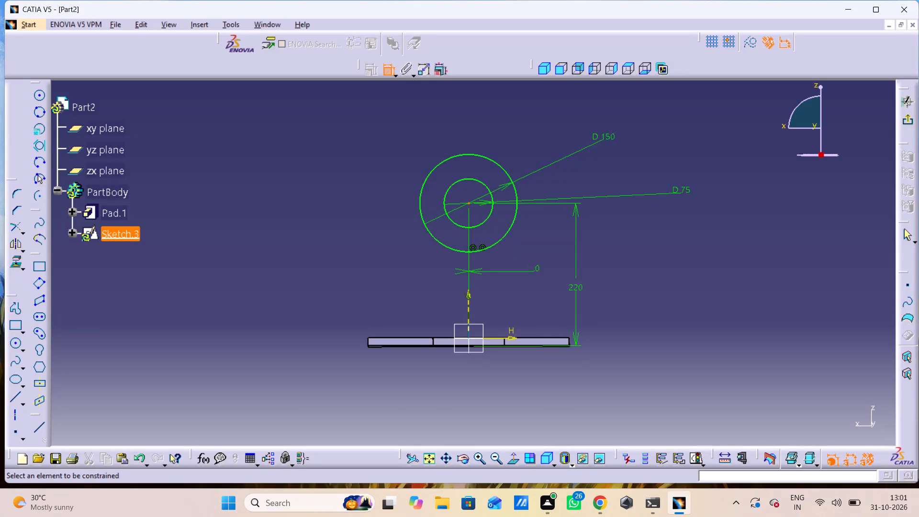
drag(530, 296, 534, 304)
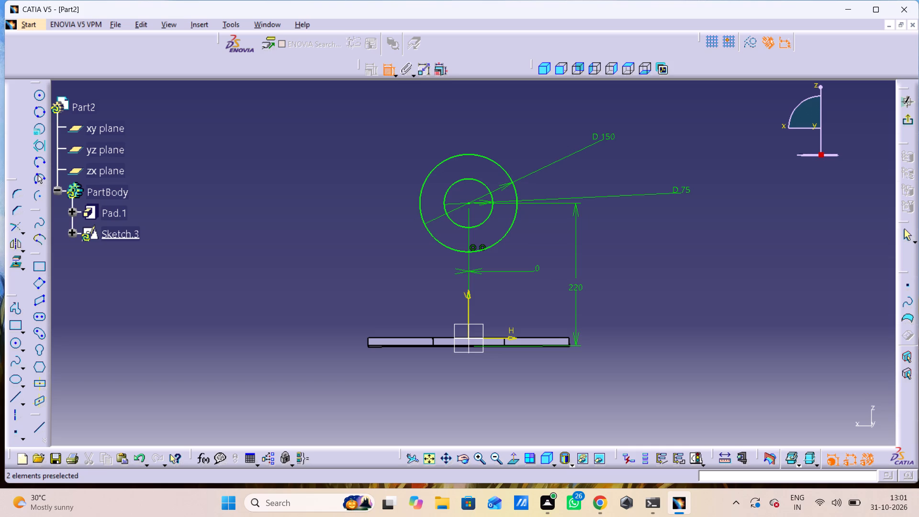
click(908, 124)
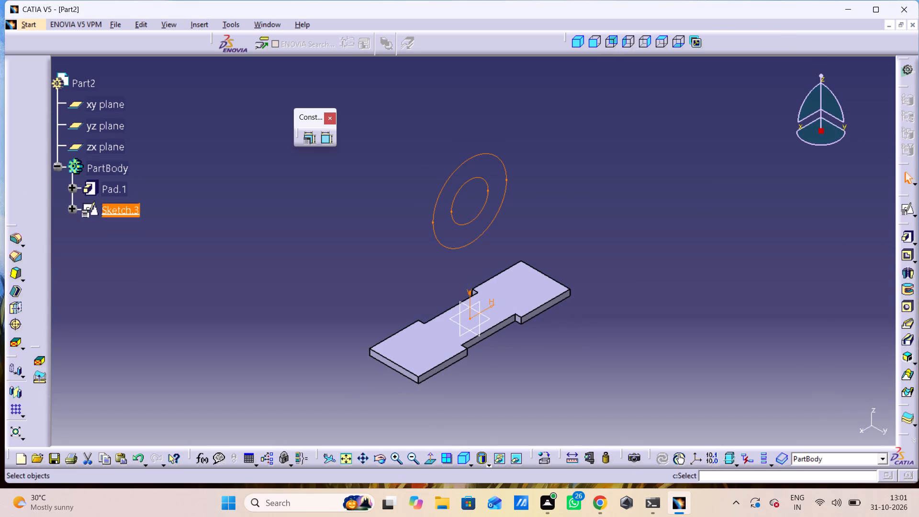
Pad the two-circle ring sketch with a length of 25 mm and mirrored extent.
click(907, 239)
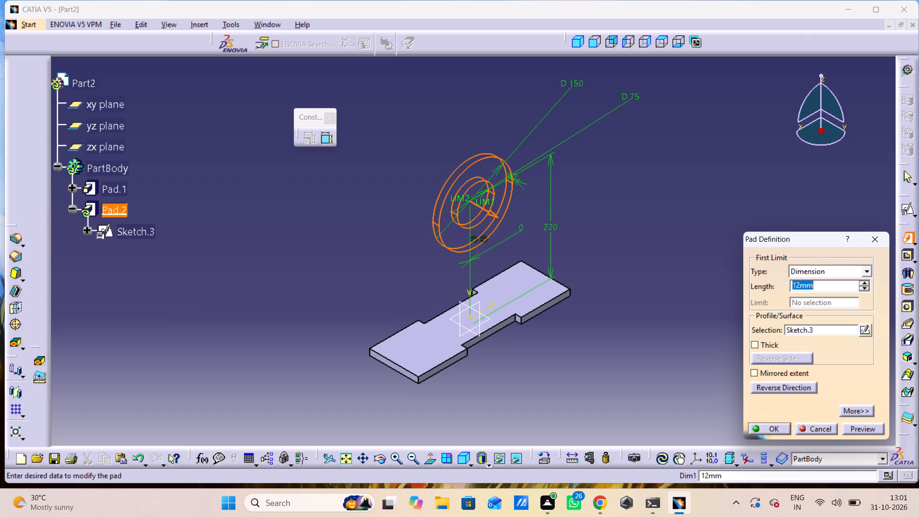
drag(792, 373, 788, 371)
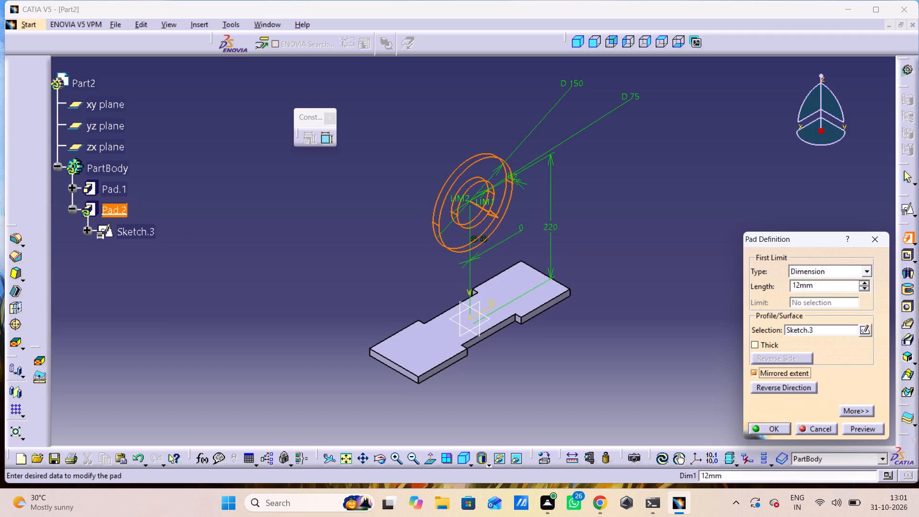
drag(828, 286, 750, 293)
text(25)
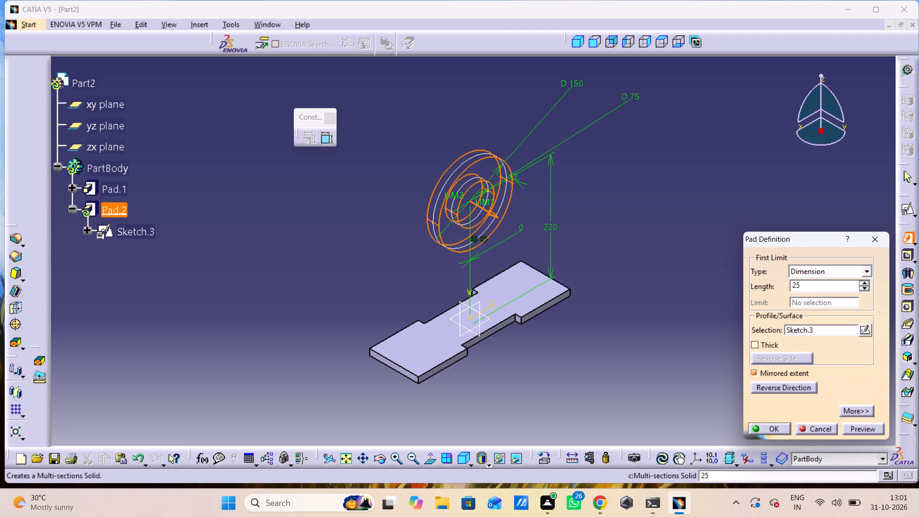
click(867, 433)
click(775, 431)
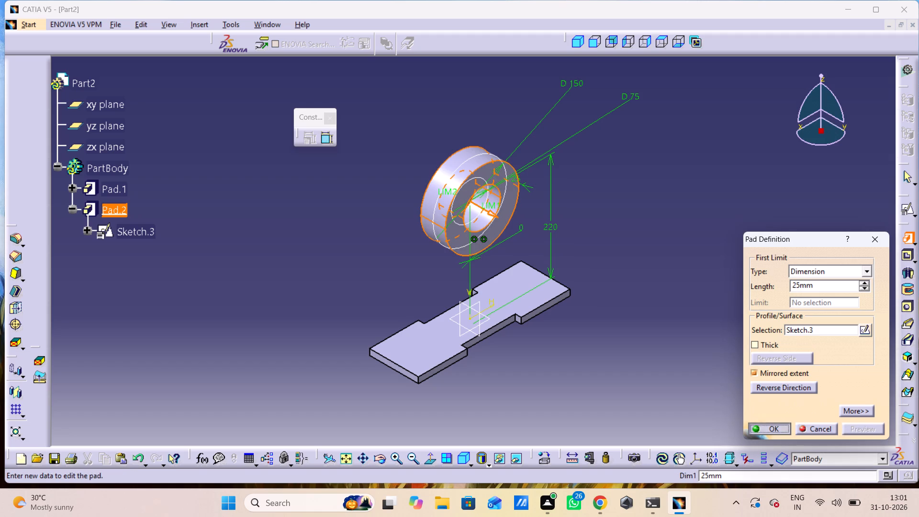
click(604, 373)
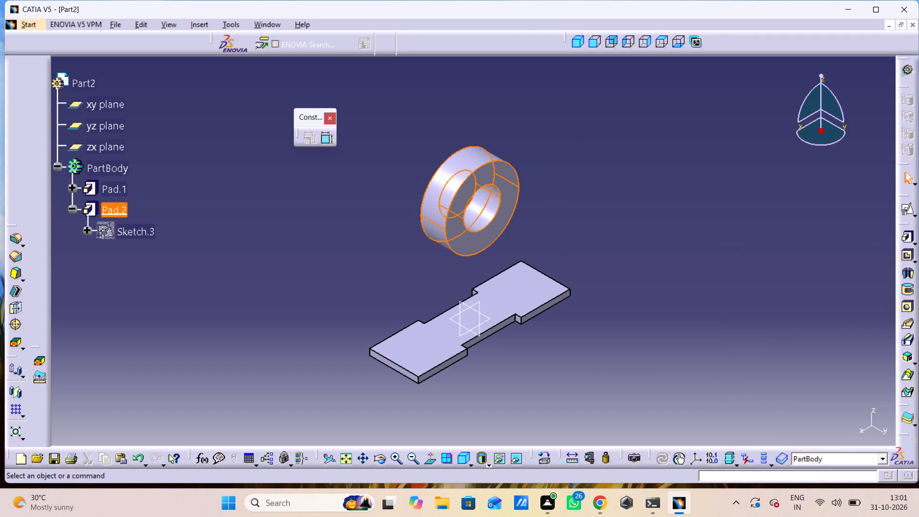
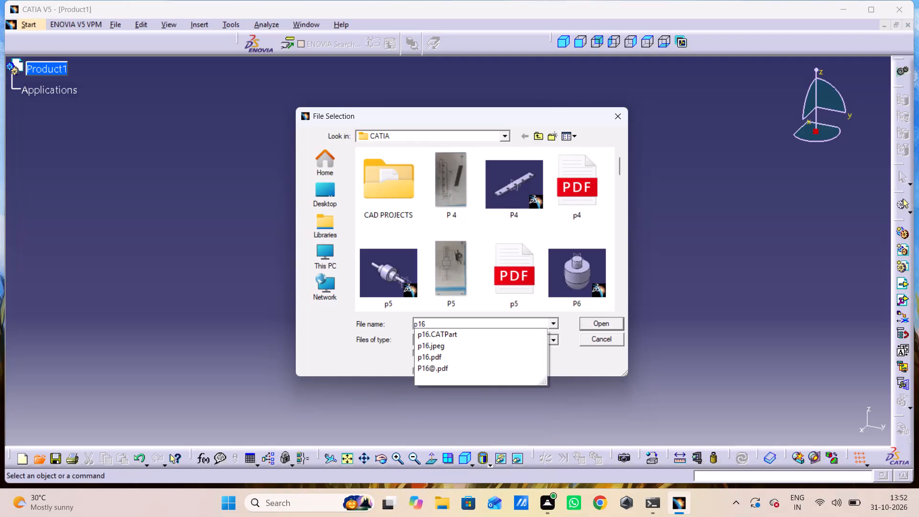
Open the part file p18 from the CATIA folder.
key(BackSpace)
key(8)
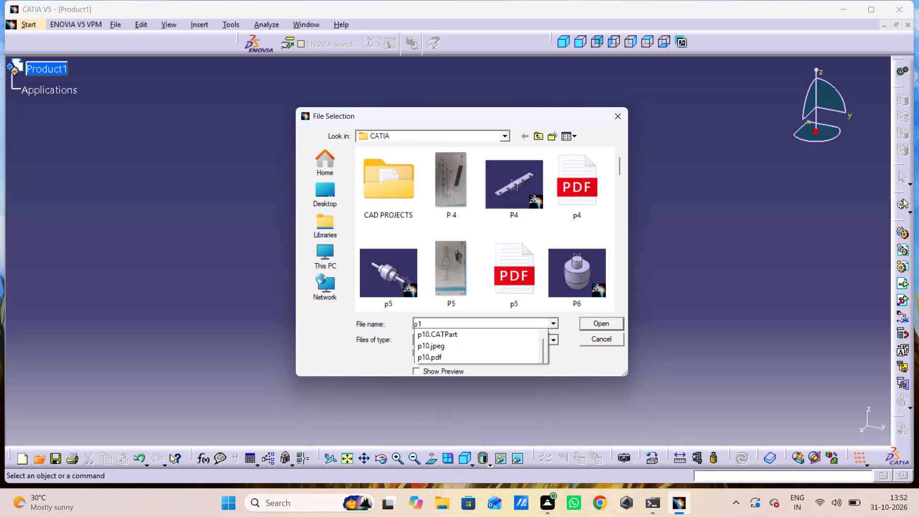
click(437, 337)
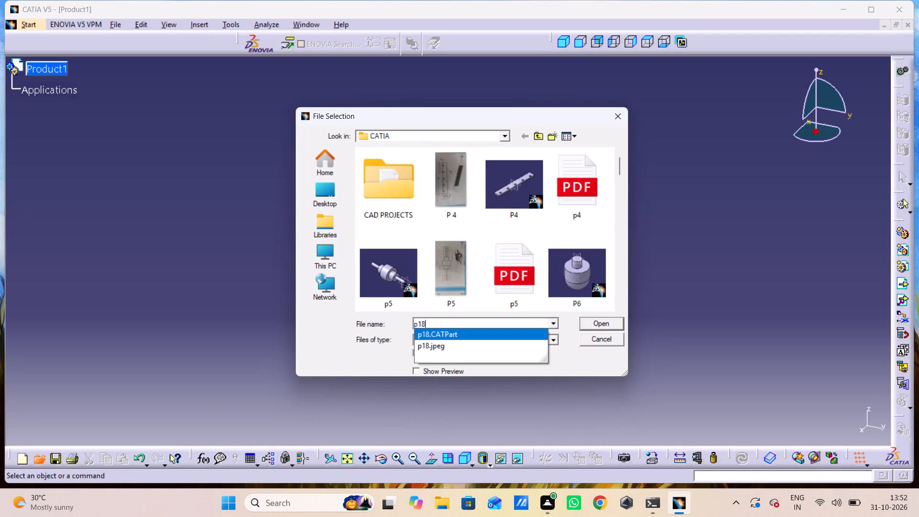
click(592, 321)
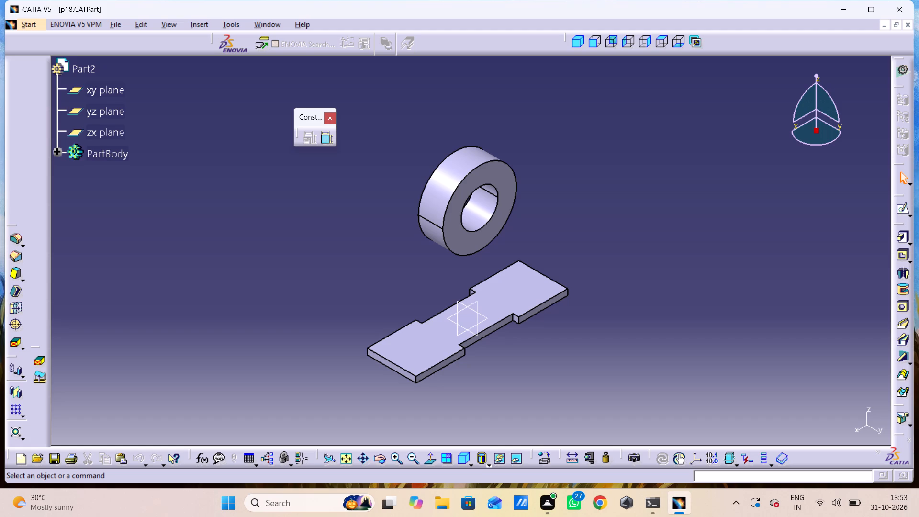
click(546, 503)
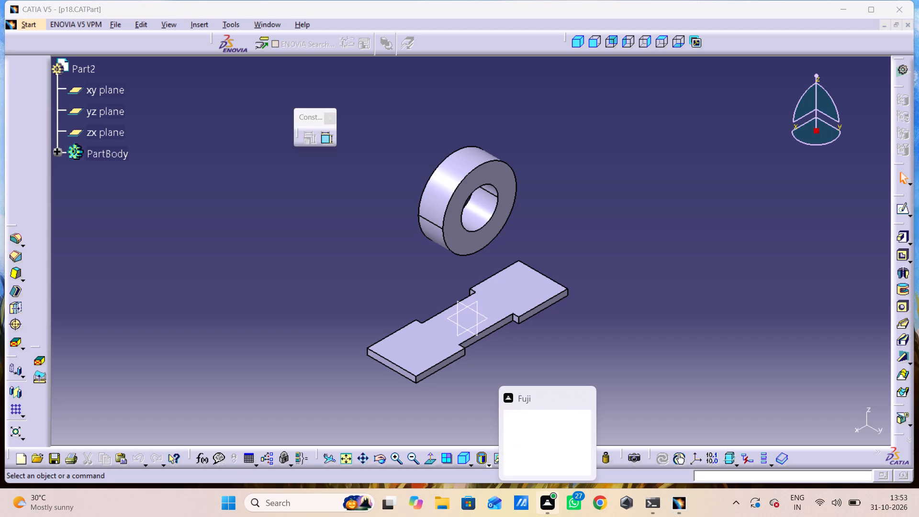
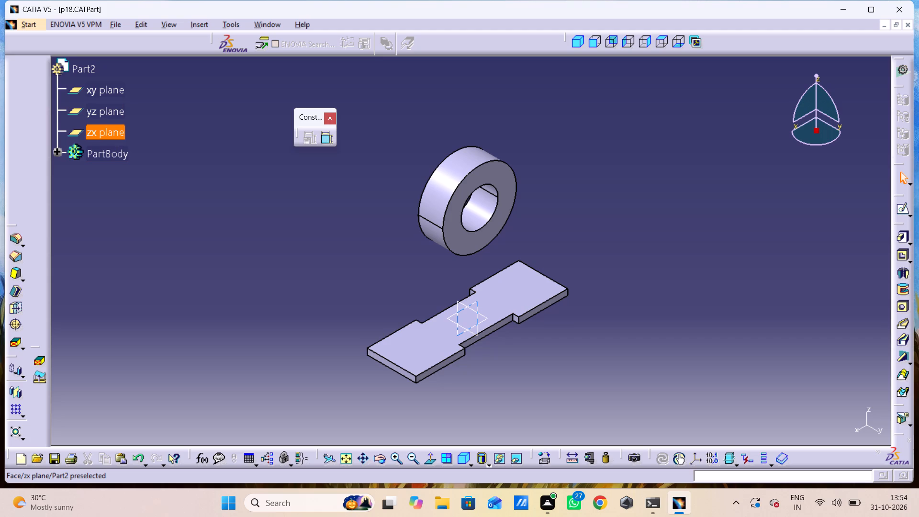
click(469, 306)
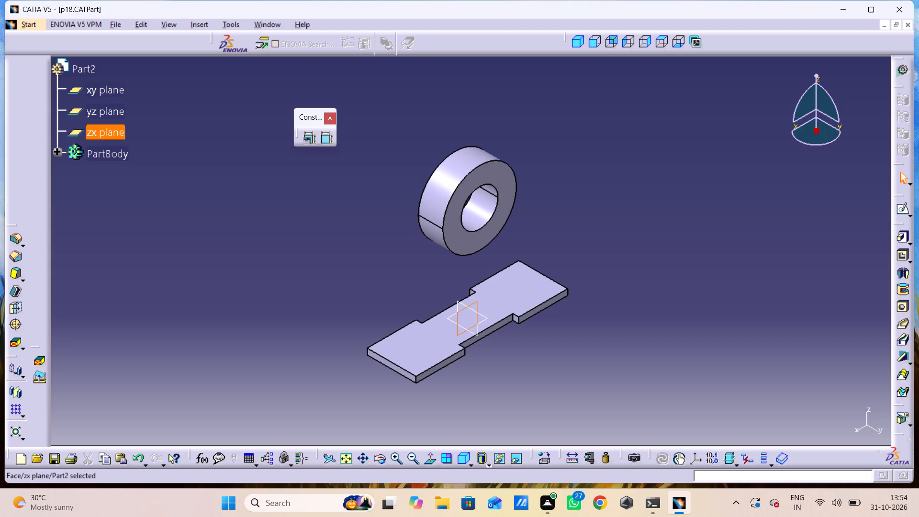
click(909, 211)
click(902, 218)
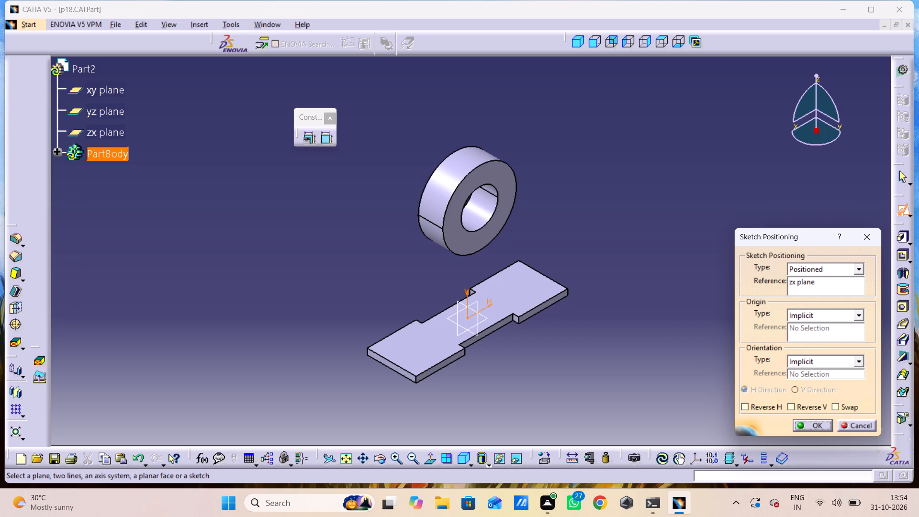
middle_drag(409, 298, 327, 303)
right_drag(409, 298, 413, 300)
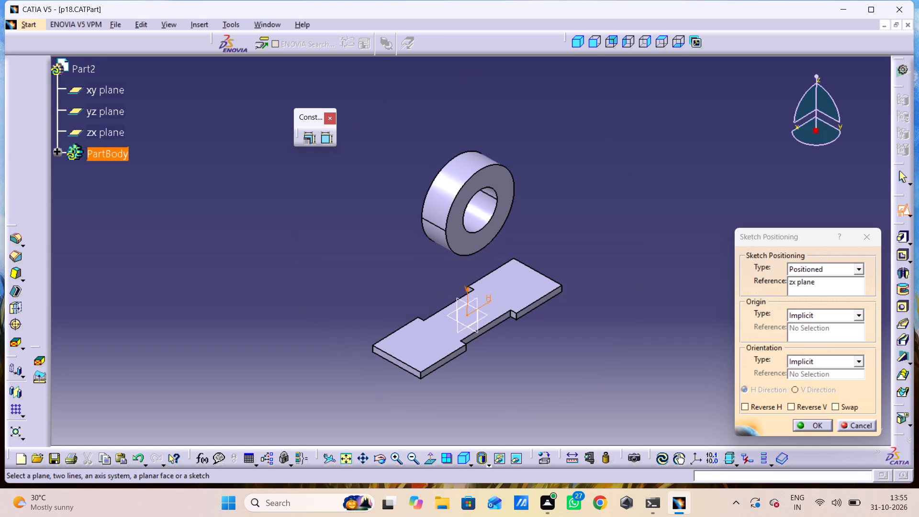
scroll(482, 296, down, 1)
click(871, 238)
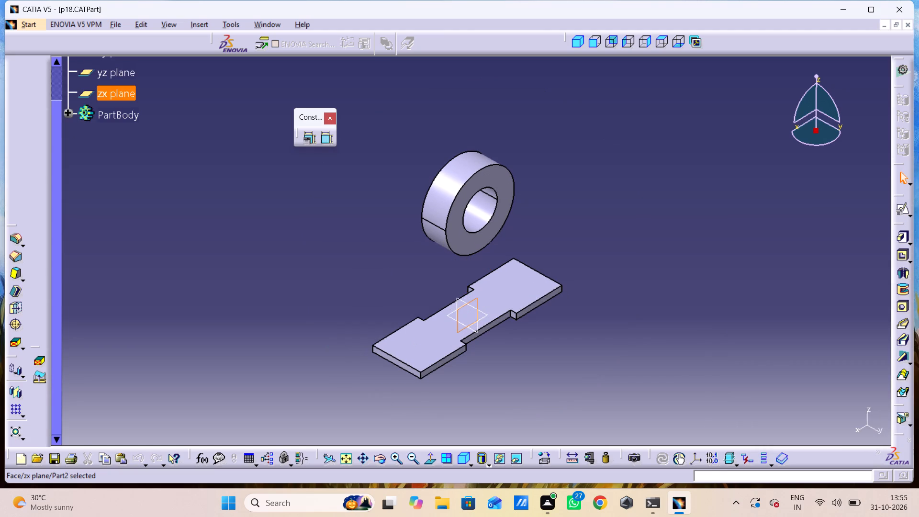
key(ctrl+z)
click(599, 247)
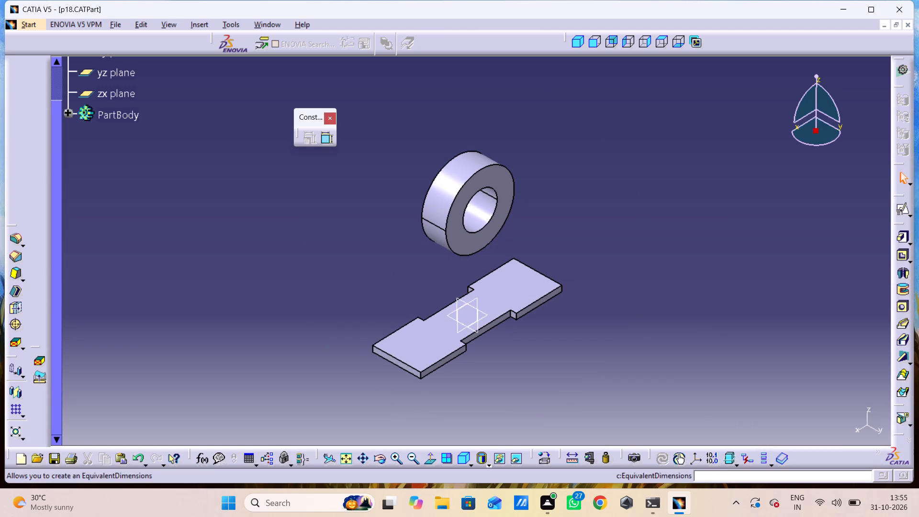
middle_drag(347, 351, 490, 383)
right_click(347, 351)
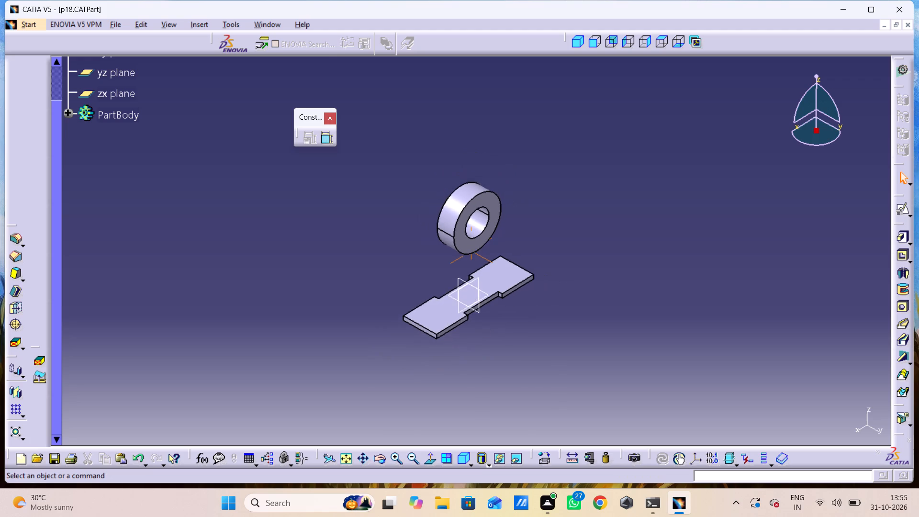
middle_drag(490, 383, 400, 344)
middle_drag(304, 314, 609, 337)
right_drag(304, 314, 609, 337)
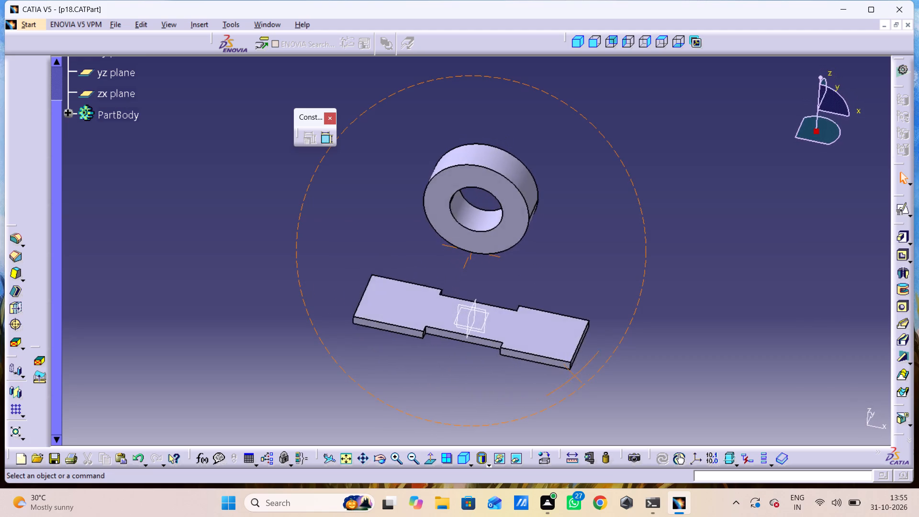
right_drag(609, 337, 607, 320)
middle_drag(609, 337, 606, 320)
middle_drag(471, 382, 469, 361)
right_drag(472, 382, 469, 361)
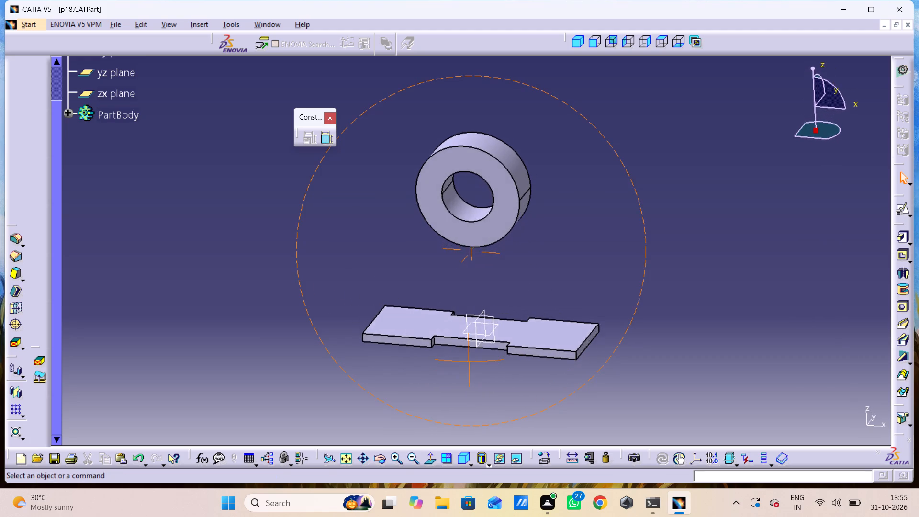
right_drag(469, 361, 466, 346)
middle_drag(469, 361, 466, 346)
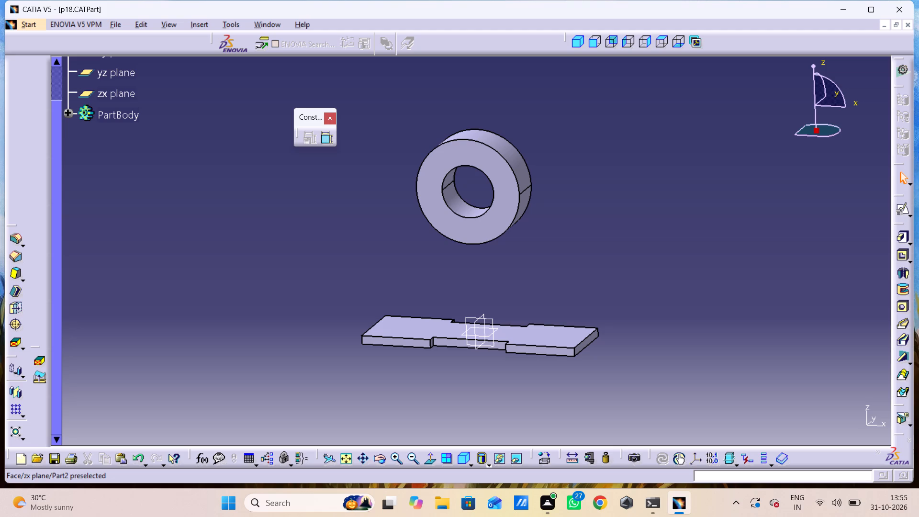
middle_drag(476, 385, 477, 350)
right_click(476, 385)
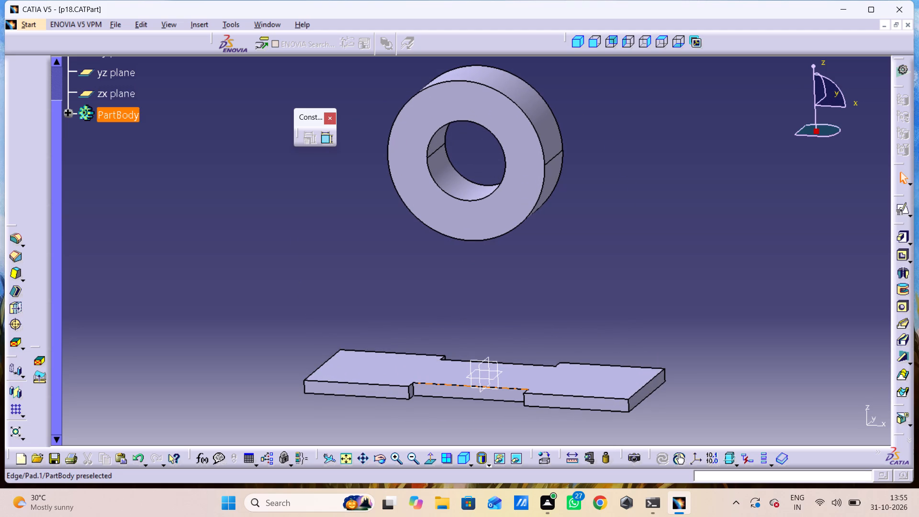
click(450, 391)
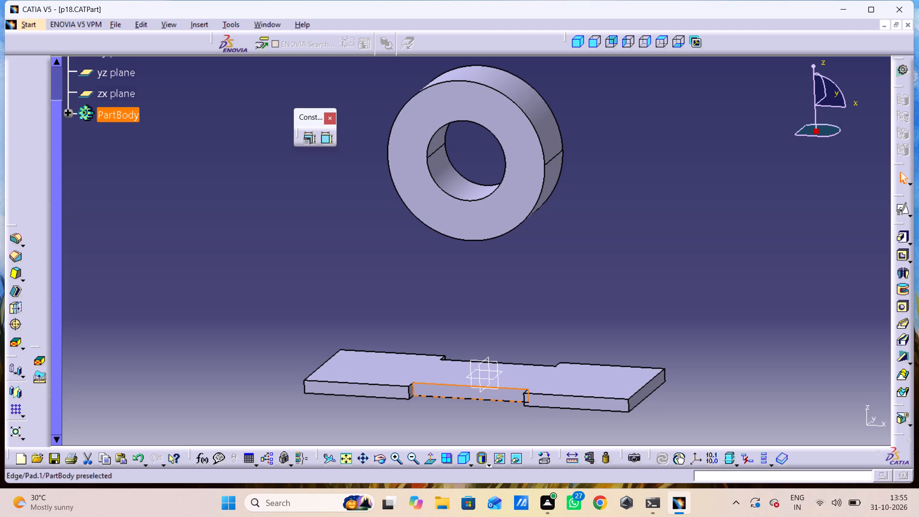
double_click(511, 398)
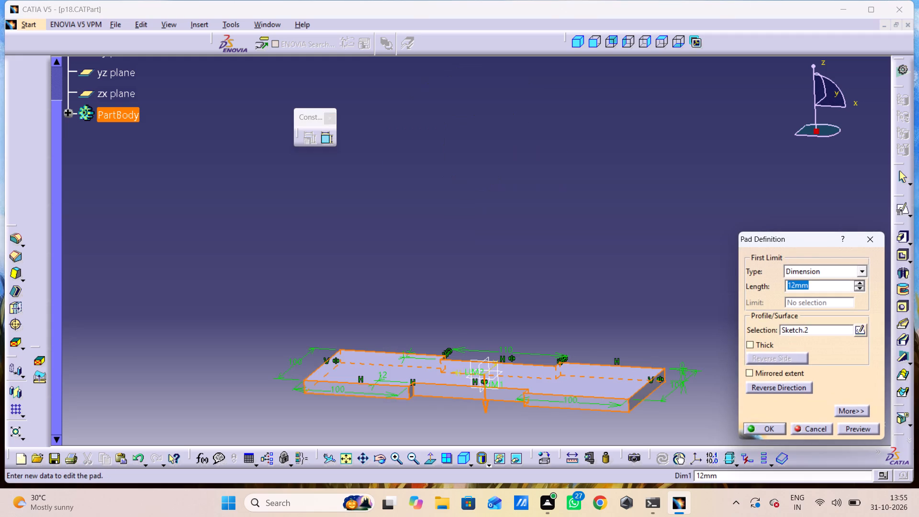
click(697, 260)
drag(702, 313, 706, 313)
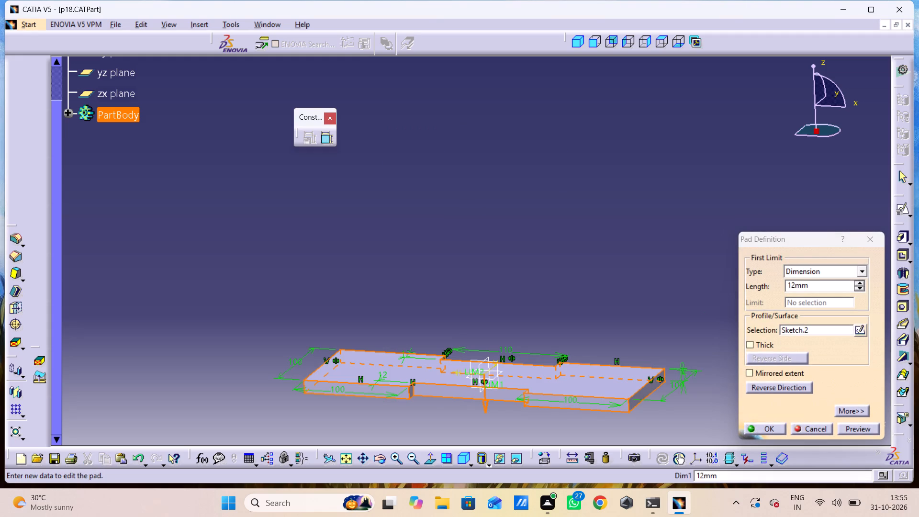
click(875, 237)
Start a positioned sketch on the long side face of the base plate's narrow middle section.
click(515, 394)
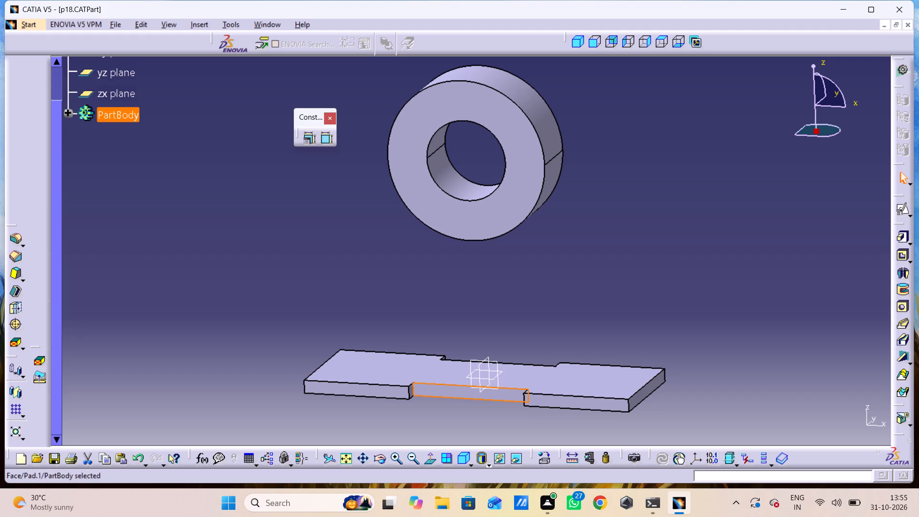
click(900, 211)
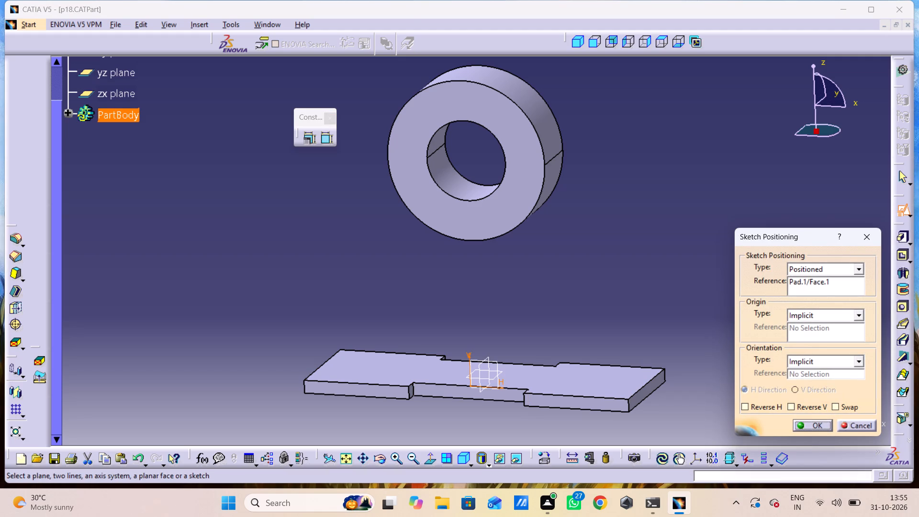
click(819, 429)
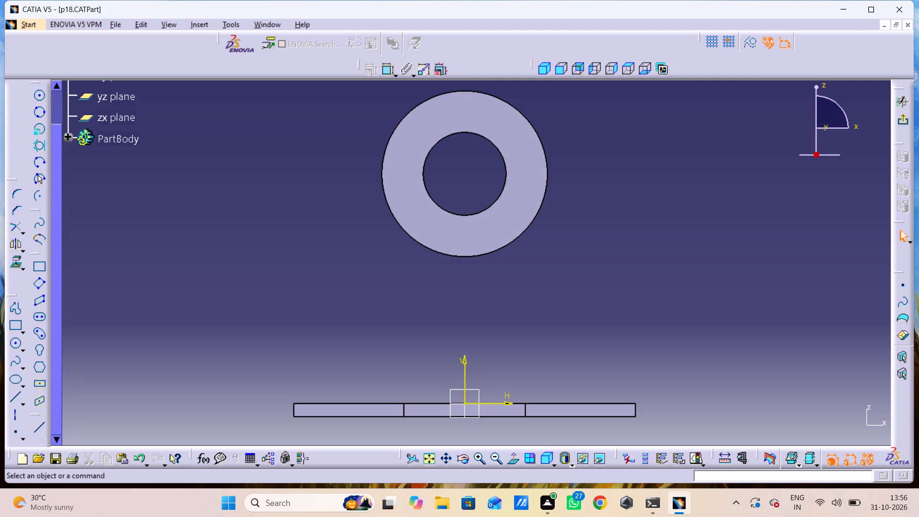
Sketch an open U-shaped profile about 149 mm wide and 147 mm high between the ring's sides and just above the plate.
double_click(19, 311)
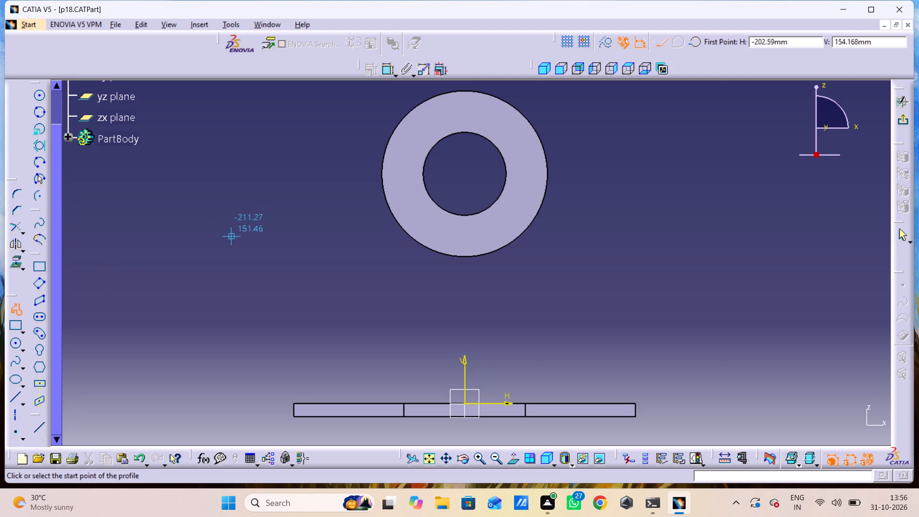
click(382, 208)
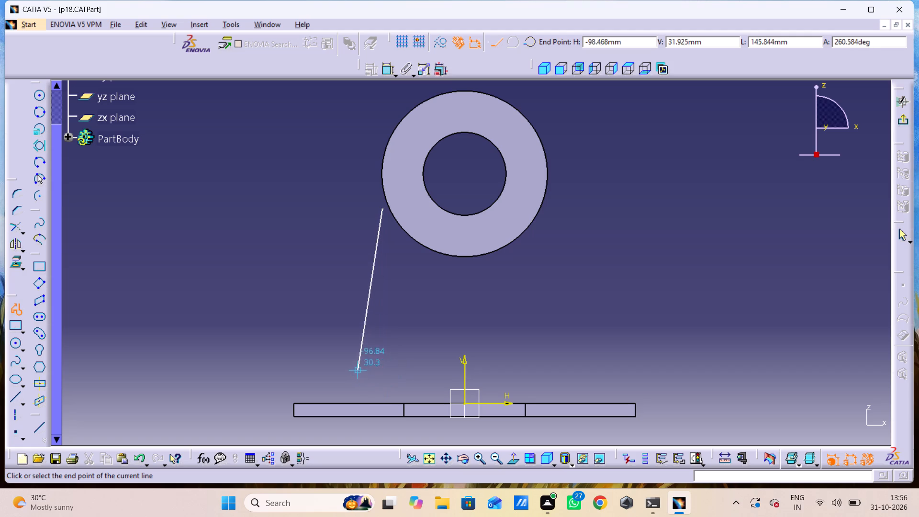
click(384, 377)
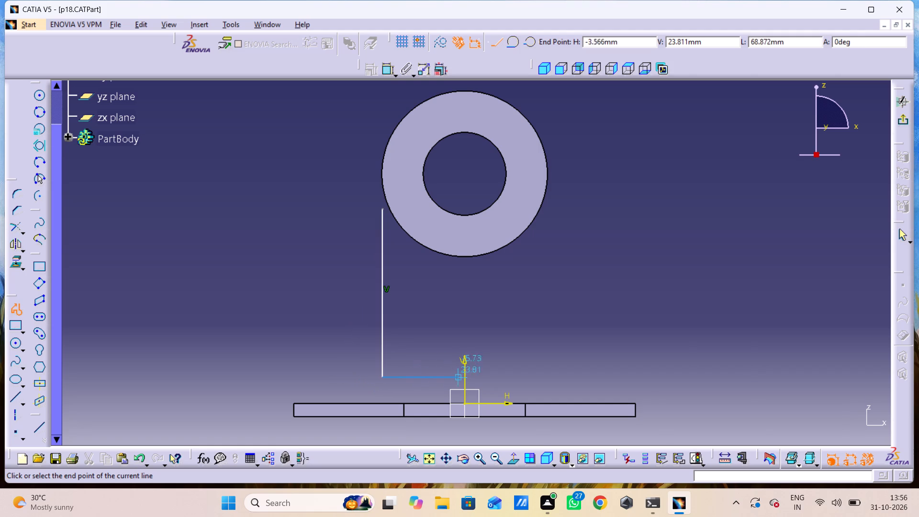
click(547, 378)
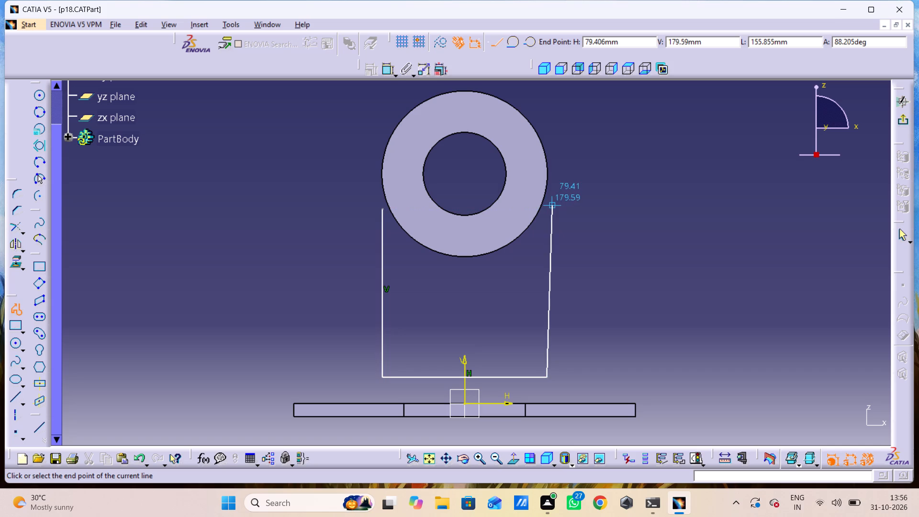
click(545, 216)
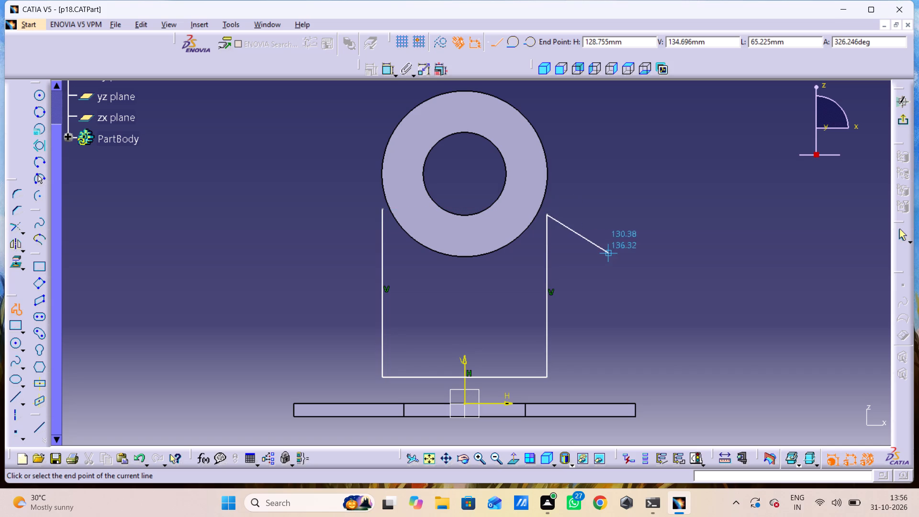
key(Escape)
key(Escape)
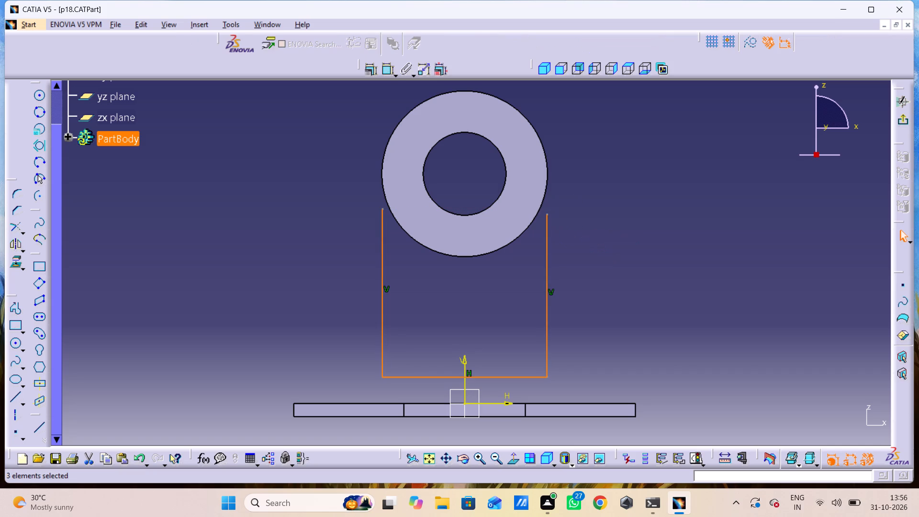
click(572, 294)
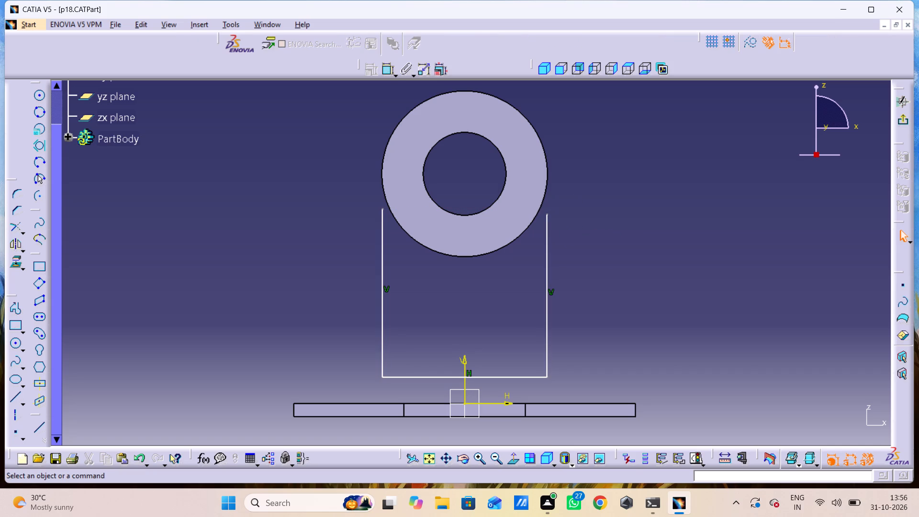
Project the ring's outer circular edge into the sketch.
click(16, 267)
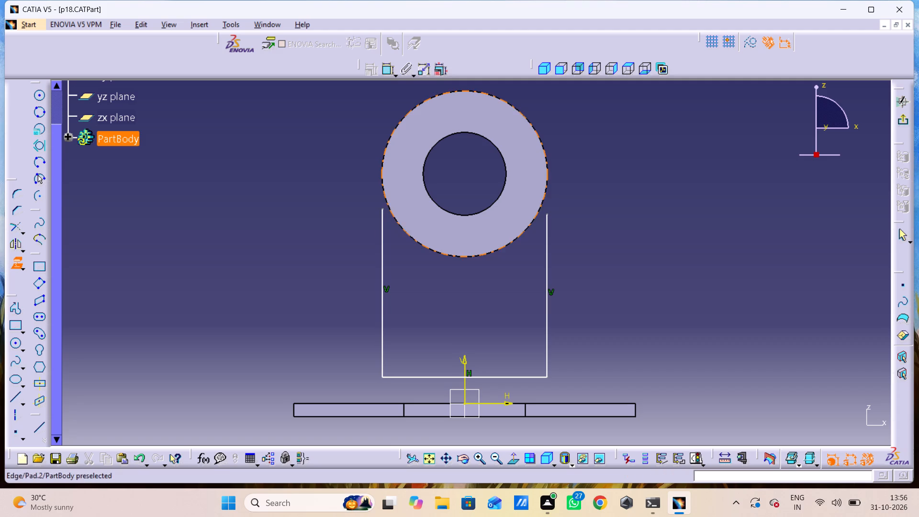
drag(394, 212, 398, 217)
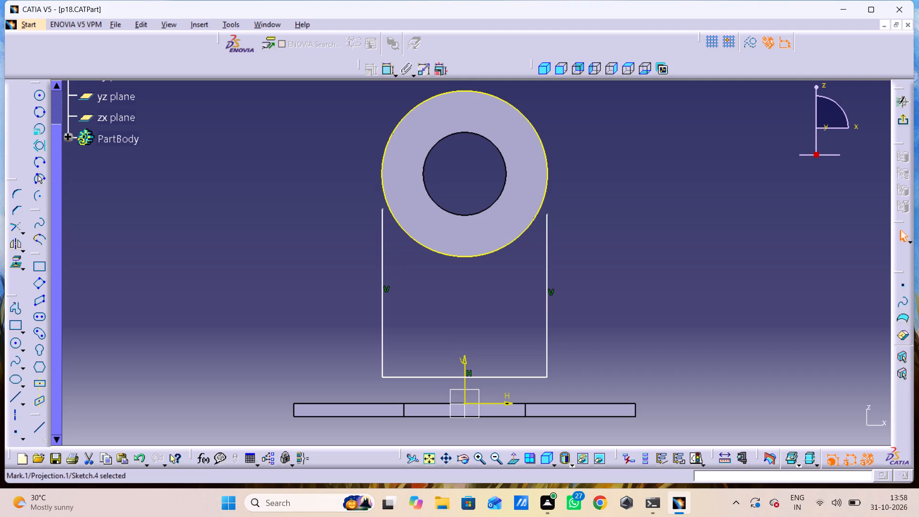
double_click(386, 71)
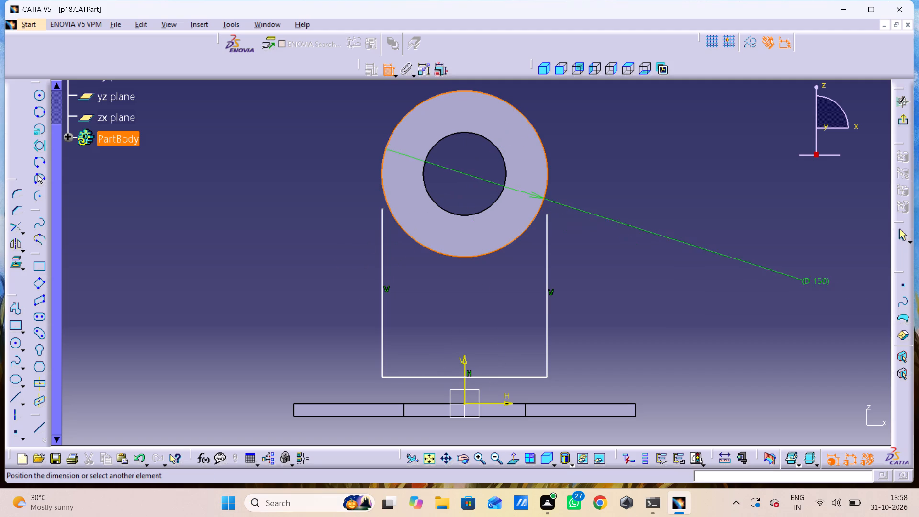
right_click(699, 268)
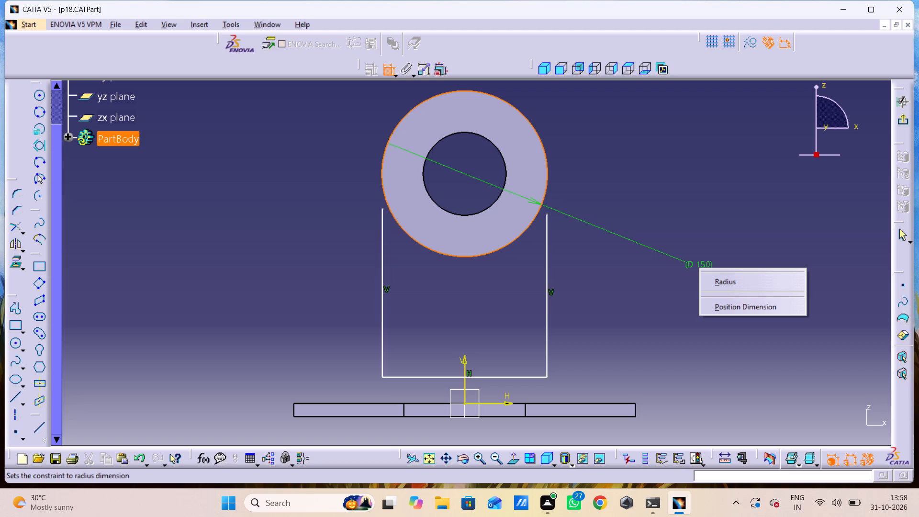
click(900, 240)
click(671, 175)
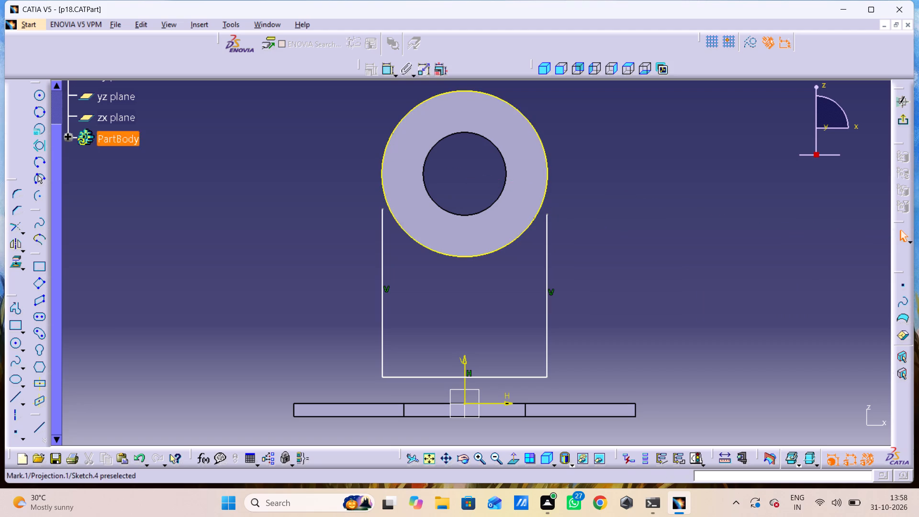
Dimension the U-profile's horizontal bottom line and set its length to 274 mm.
double_click(382, 63)
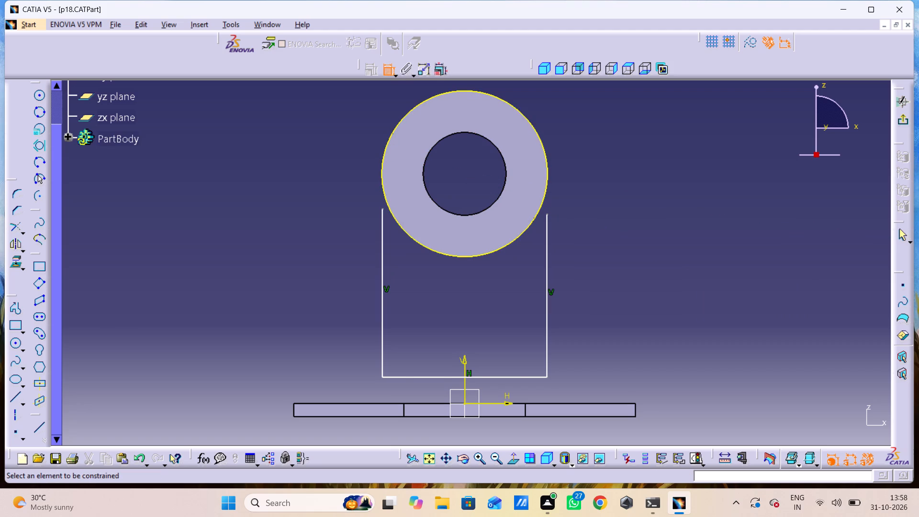
click(484, 378)
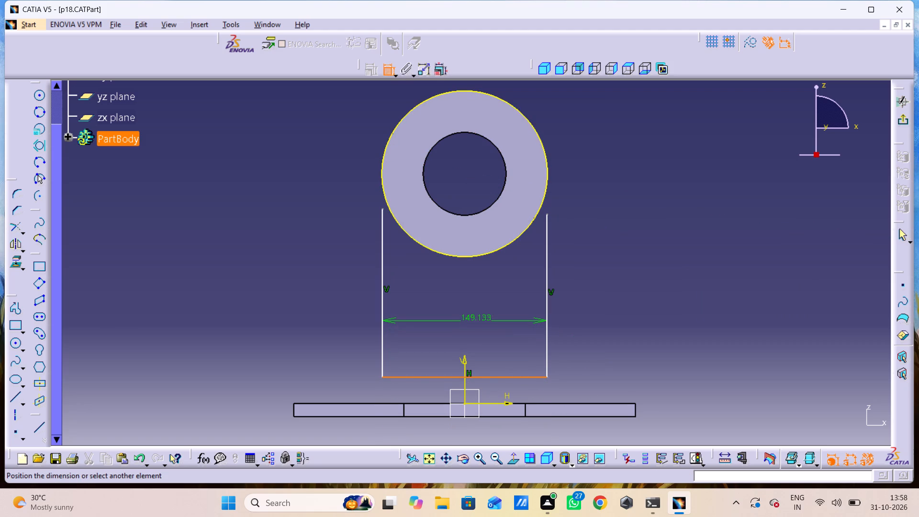
click(470, 321)
double_click(466, 318)
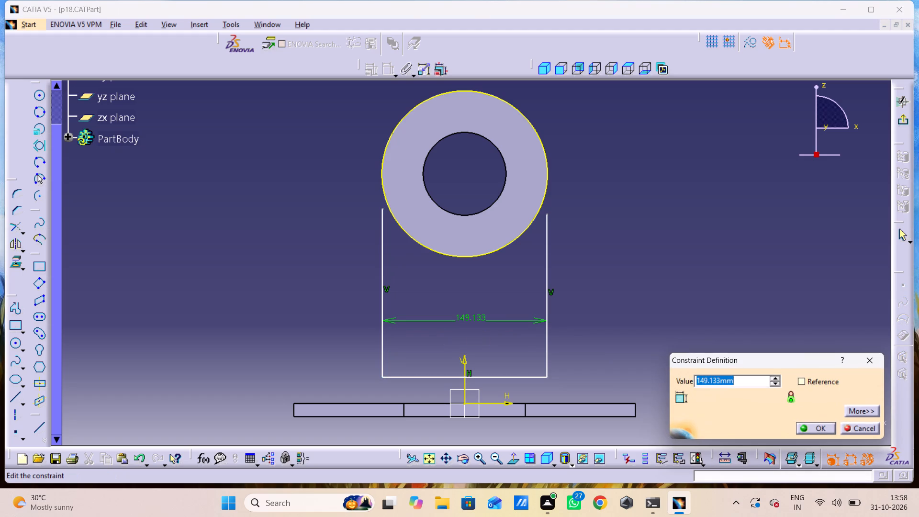
text(274)
key(Return)
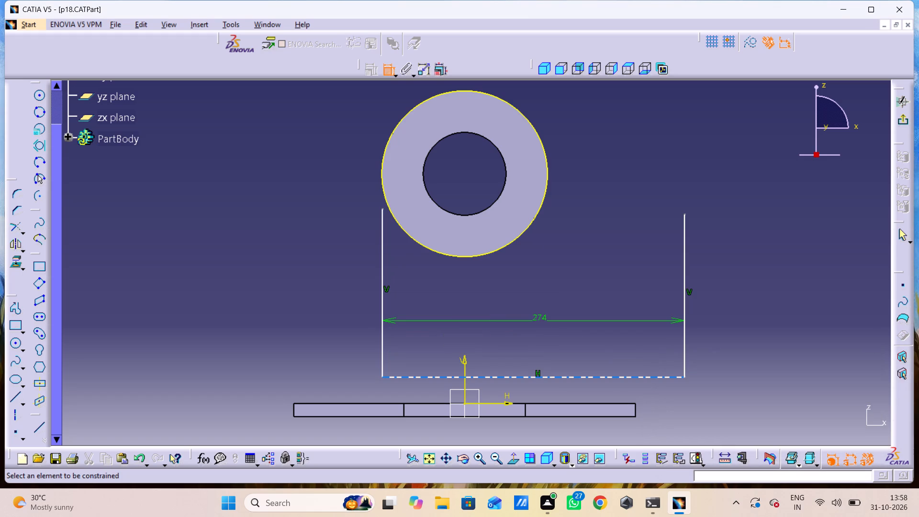
Constrain the U-profile's two vertical lines to be symmetric about the sketch's vertical axis.
click(687, 328)
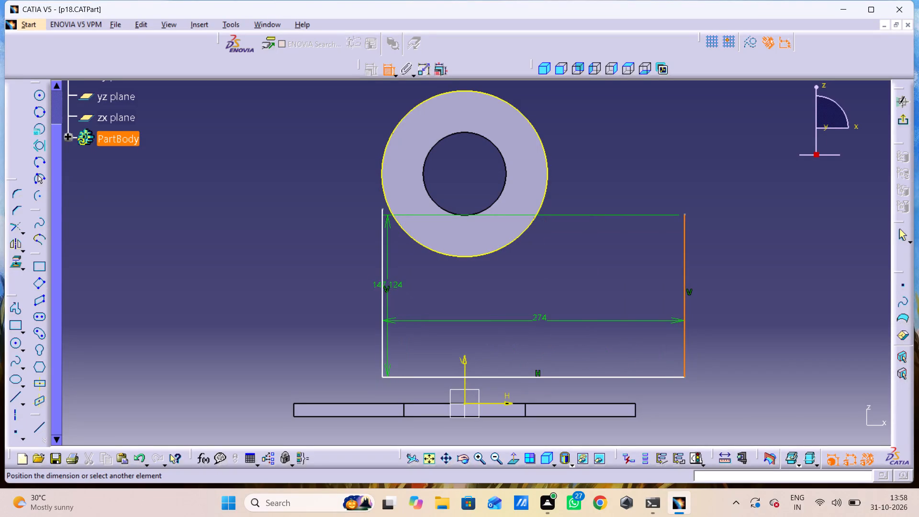
click(383, 278)
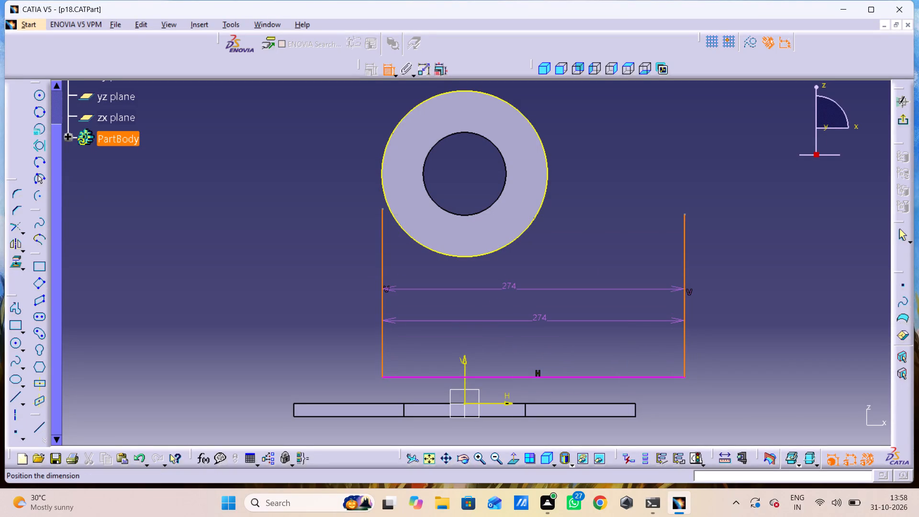
right_click(513, 277)
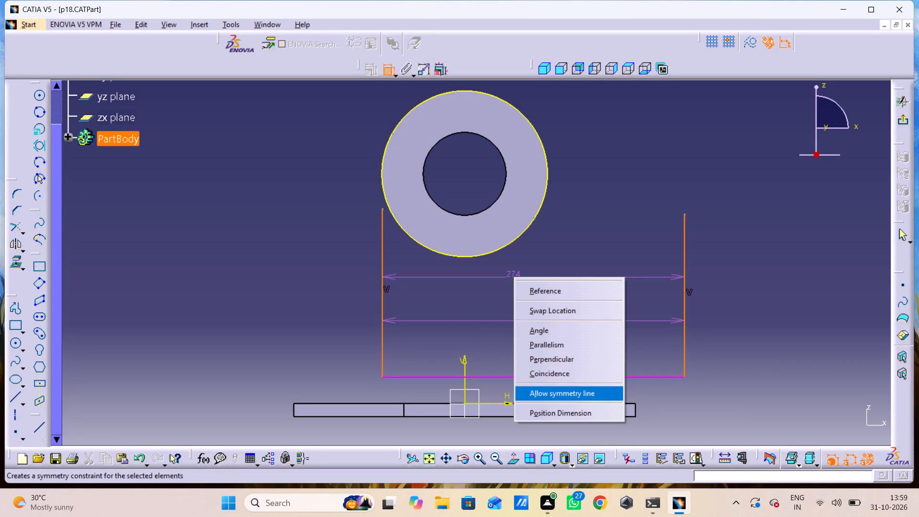
click(567, 394)
click(465, 366)
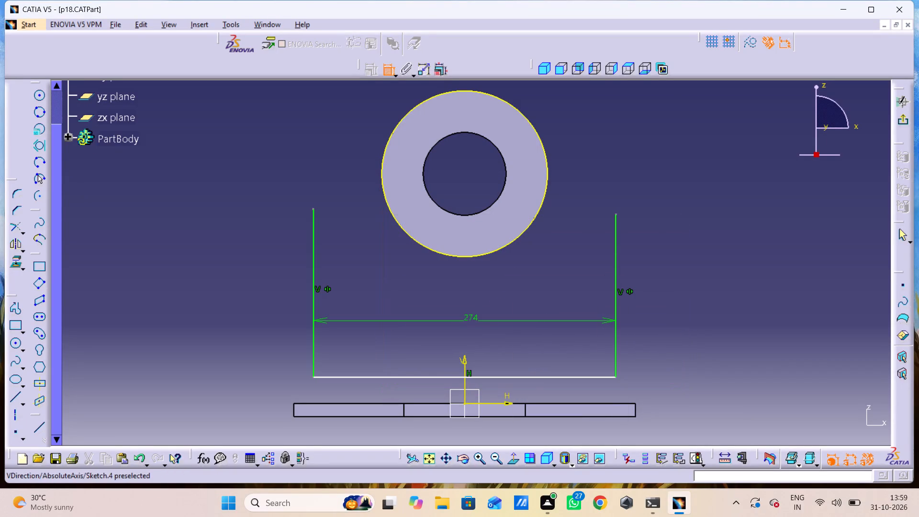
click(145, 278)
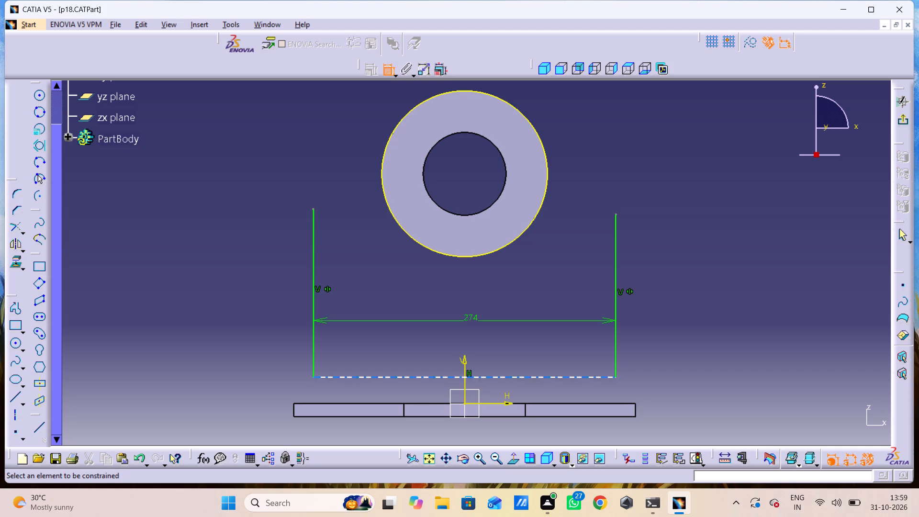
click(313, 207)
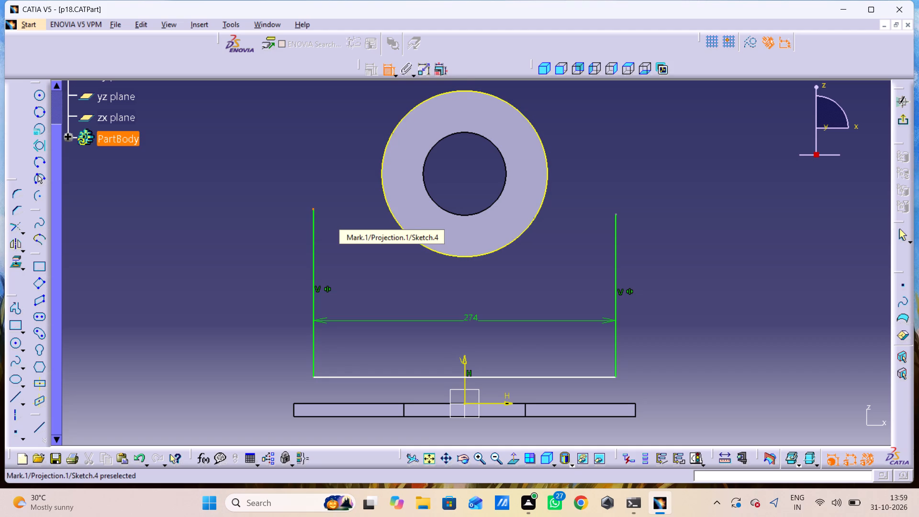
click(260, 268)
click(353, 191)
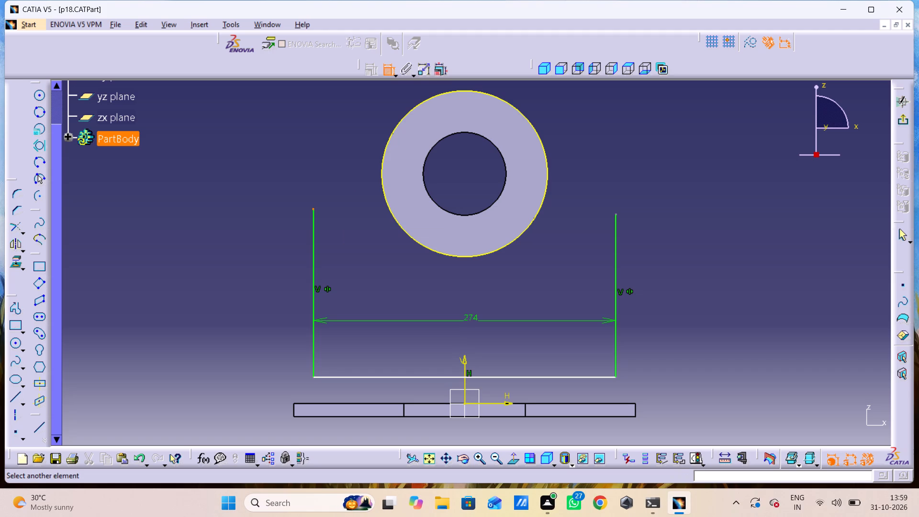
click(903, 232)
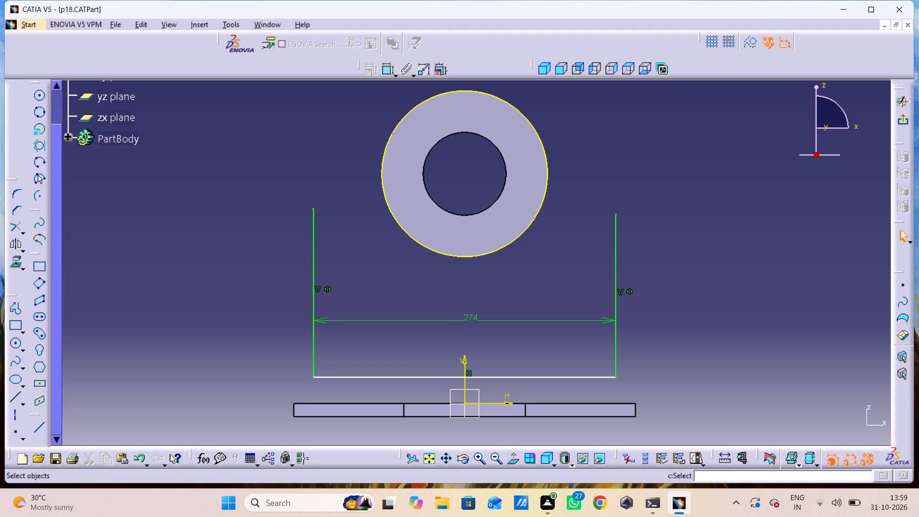
Make the U-profile's horizontal bottom line coincident with the top edge of the base plate's narrow middle section.
double_click(387, 70)
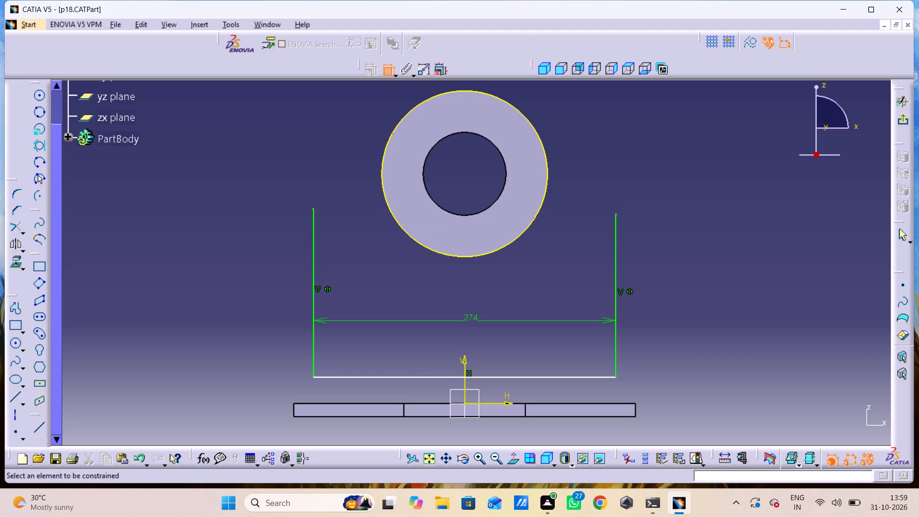
click(421, 376)
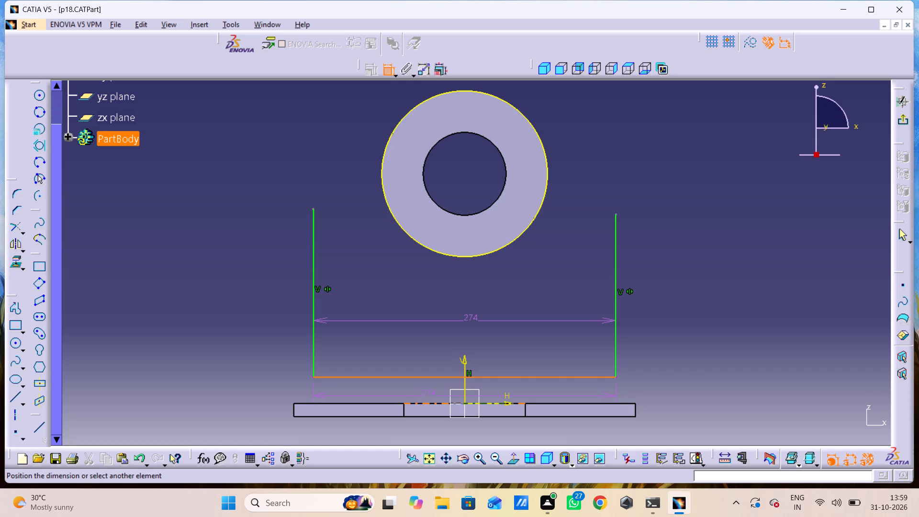
click(430, 403)
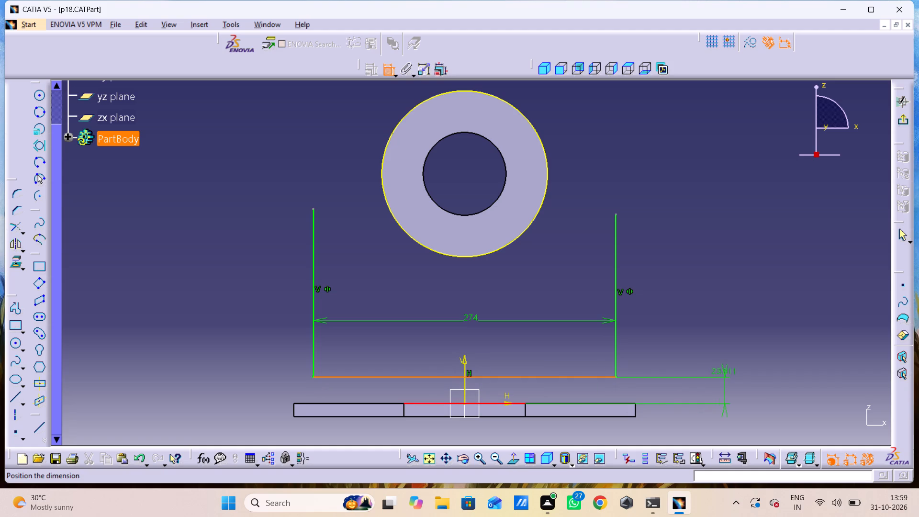
right_click(725, 373)
click(781, 328)
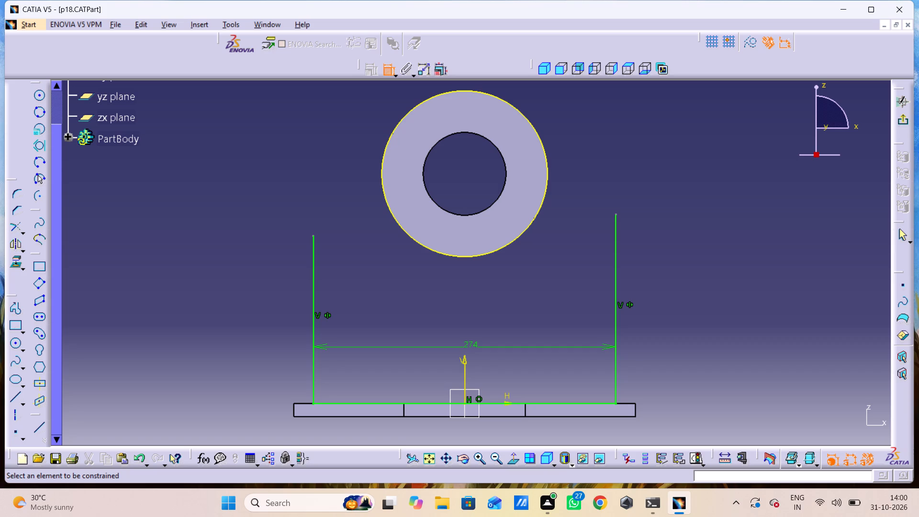
Dimension the U-profile's left vertical line and set its length to 208 mm.
click(314, 258)
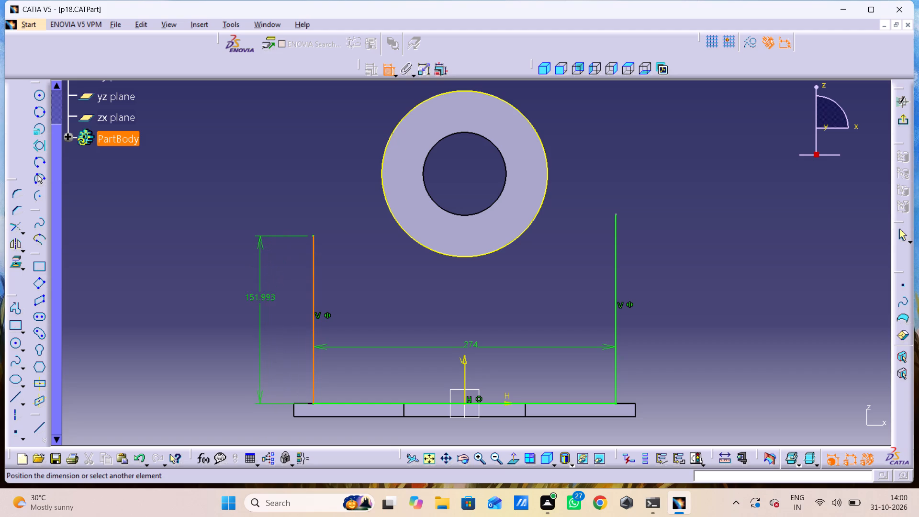
click(264, 311)
triple_click(265, 306)
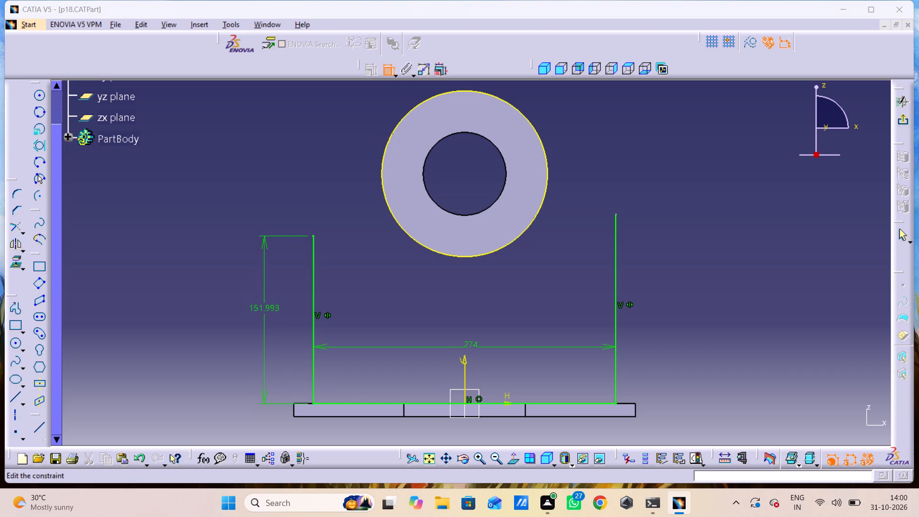
text(208)
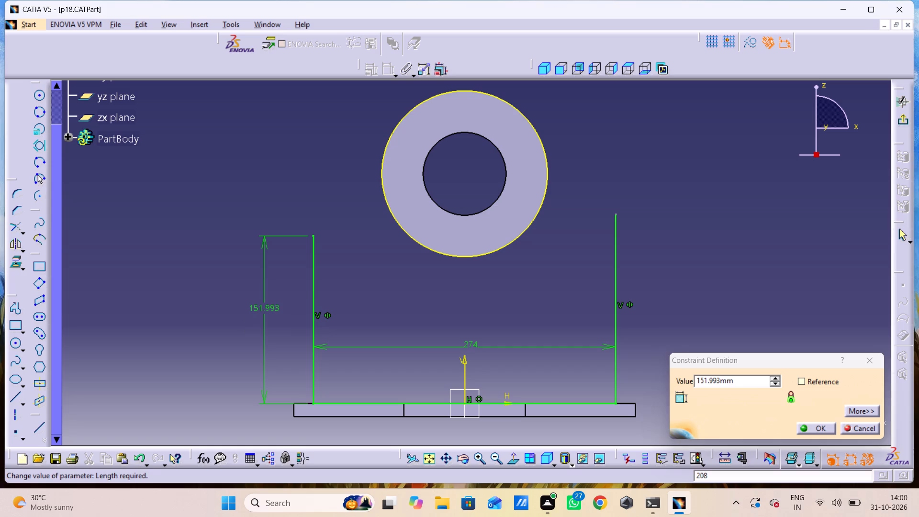
drag(751, 375, 630, 396)
text(208)
key(Return)
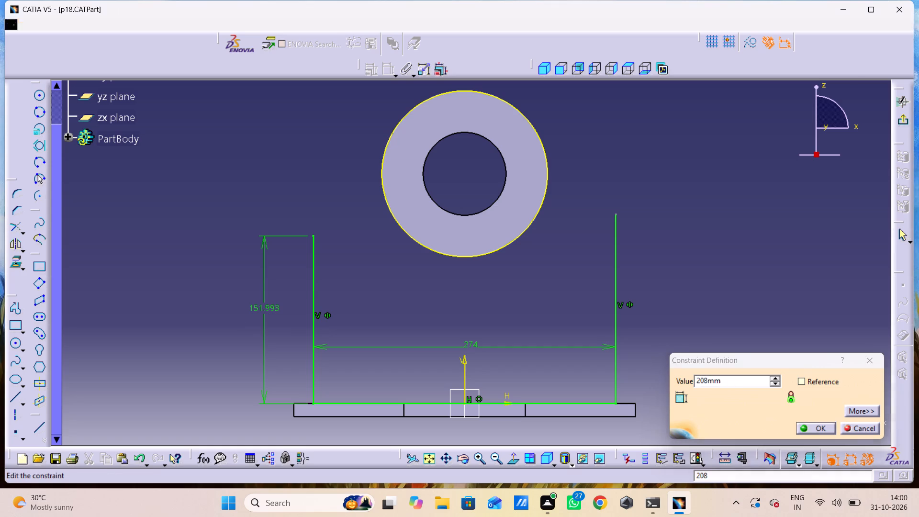
Dimension the U-profile's right vertical line and set its length to 208 mm.
click(617, 281)
click(650, 297)
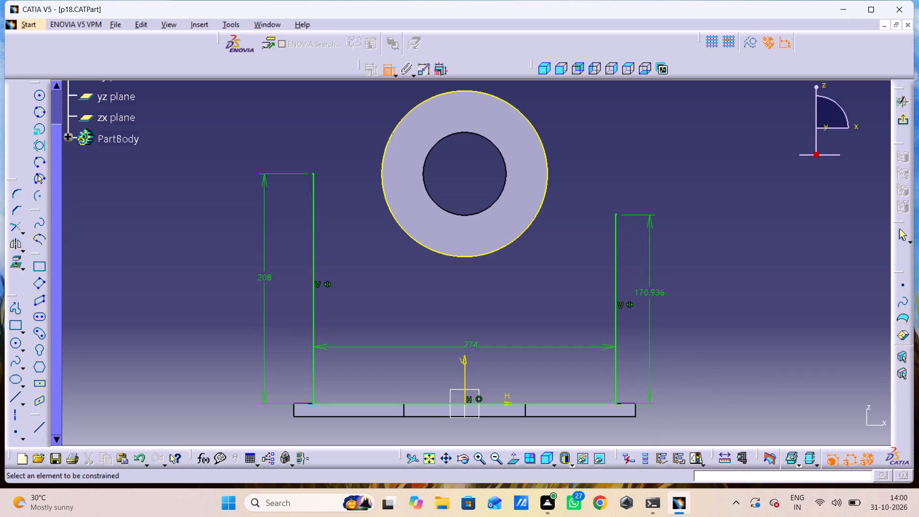
double_click(656, 295)
text(20)
key(8)
key(Return)
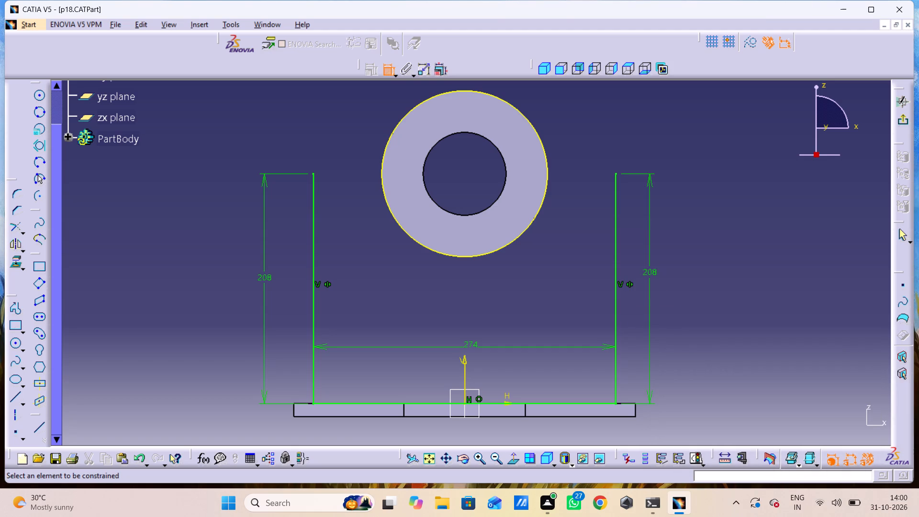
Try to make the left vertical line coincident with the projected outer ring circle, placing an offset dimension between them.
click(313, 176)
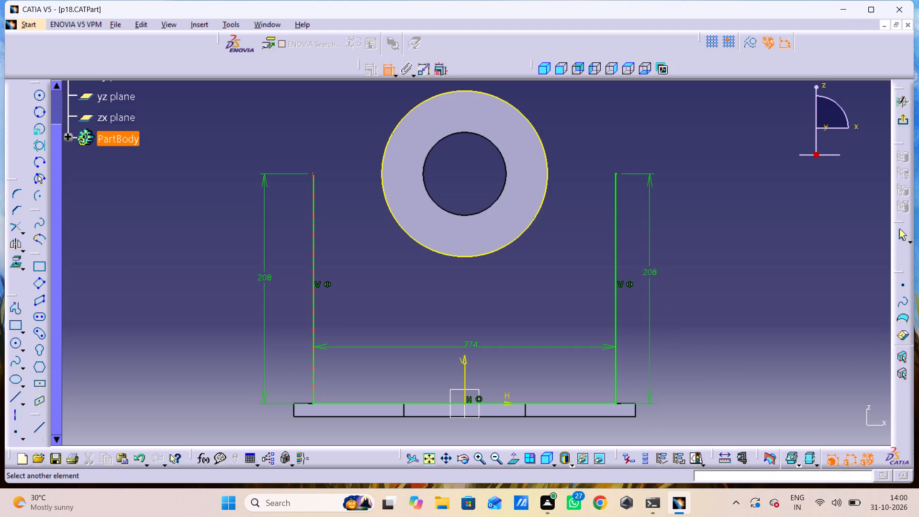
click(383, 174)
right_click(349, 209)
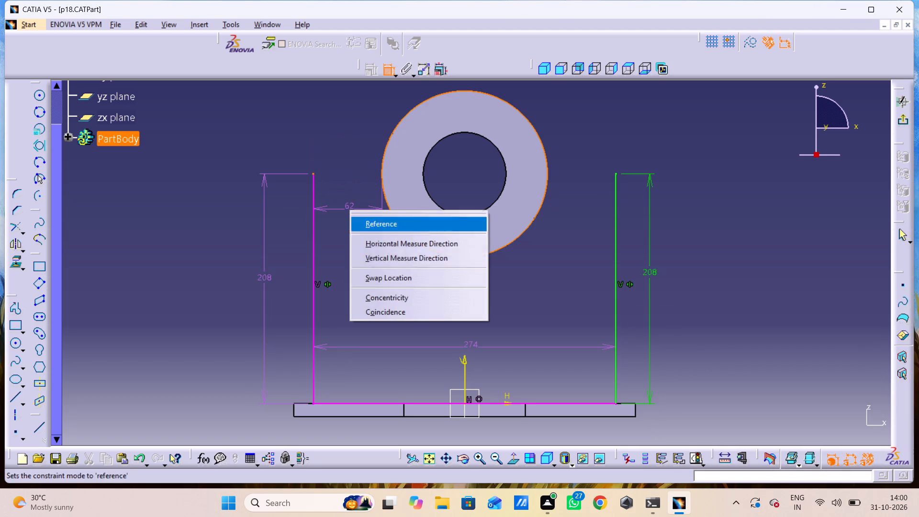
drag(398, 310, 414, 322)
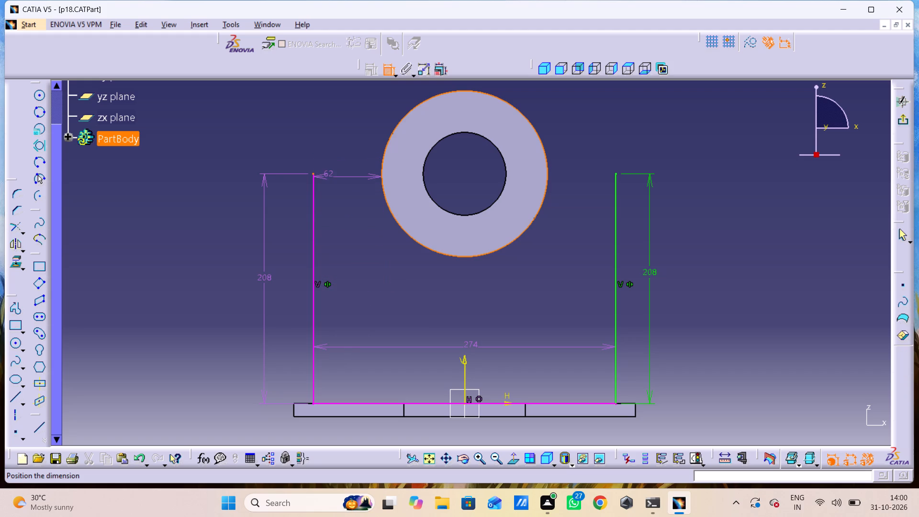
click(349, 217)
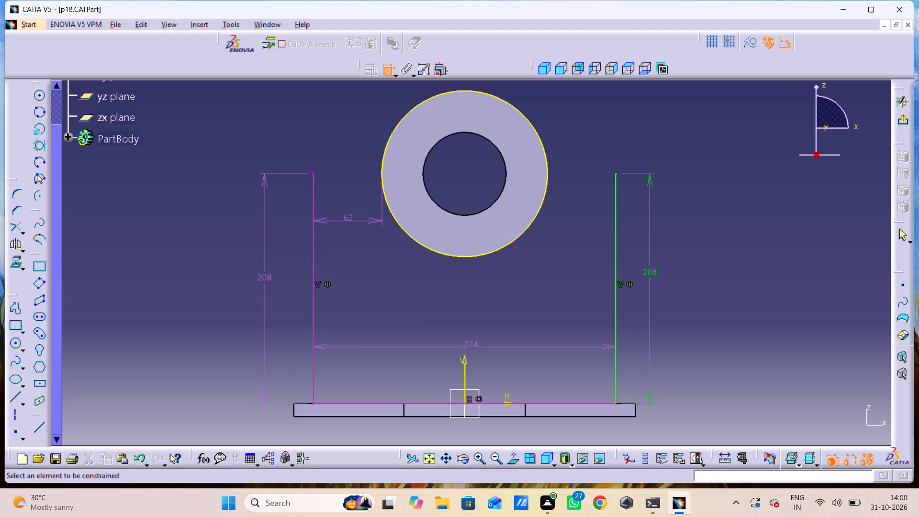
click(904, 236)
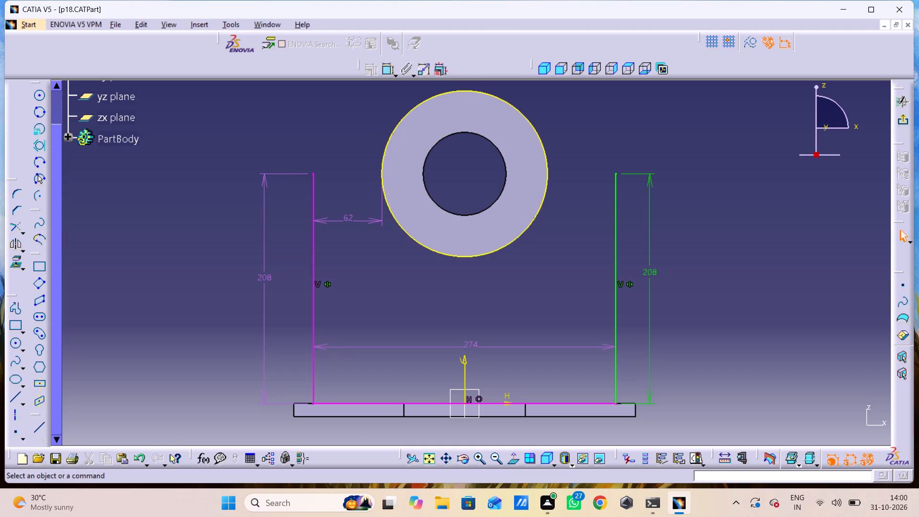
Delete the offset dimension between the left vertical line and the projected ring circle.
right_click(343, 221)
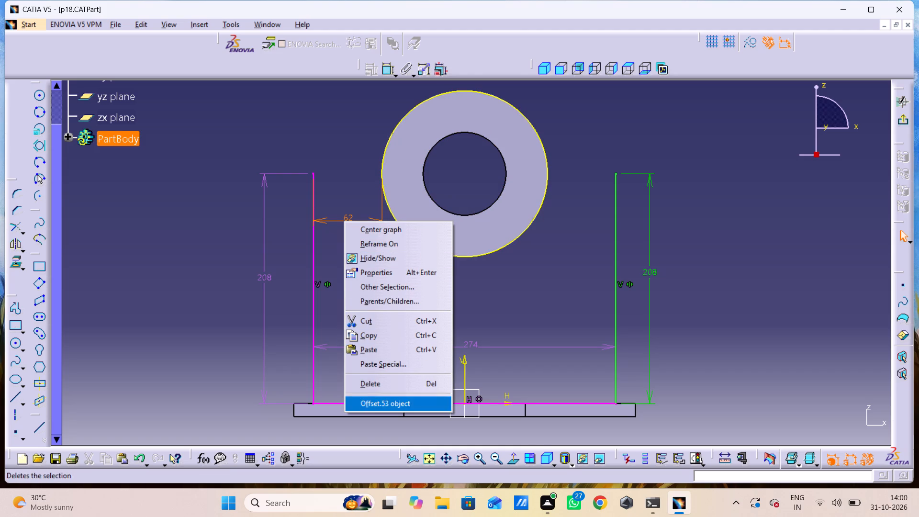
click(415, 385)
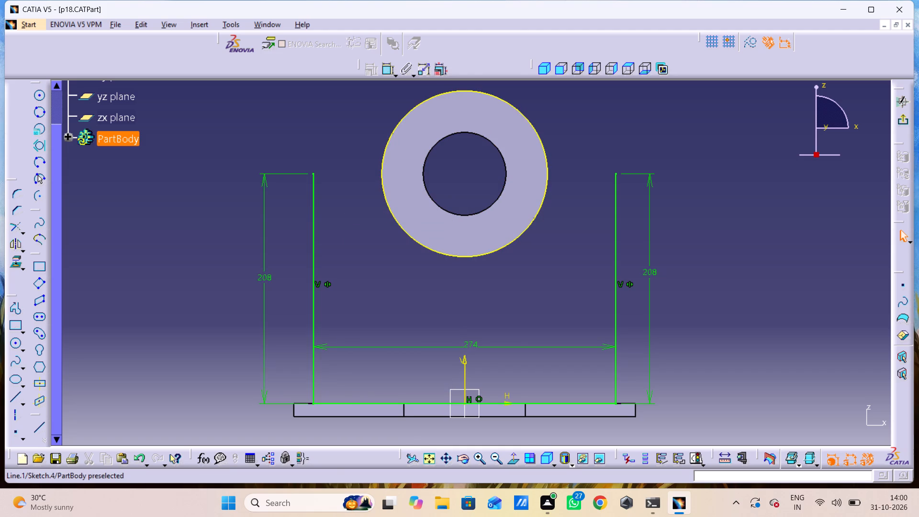
Delete the symmetry constraint between the two vertical lines and the vertical constraint on the left line.
right_click(325, 284)
click(325, 284)
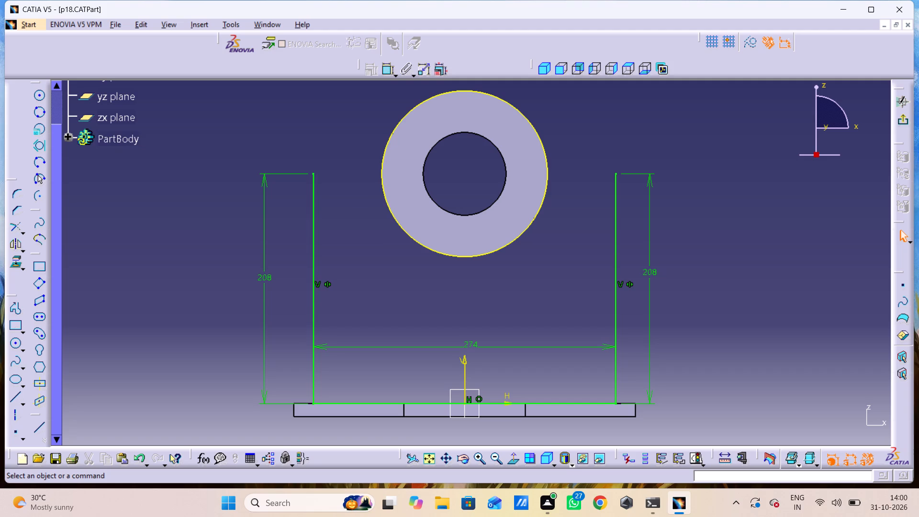
click(327, 286)
right_click(327, 286)
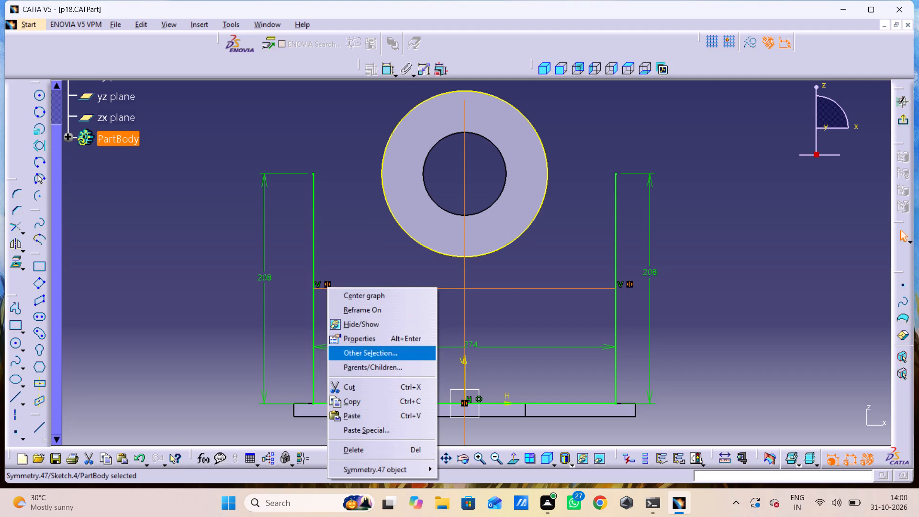
click(378, 447)
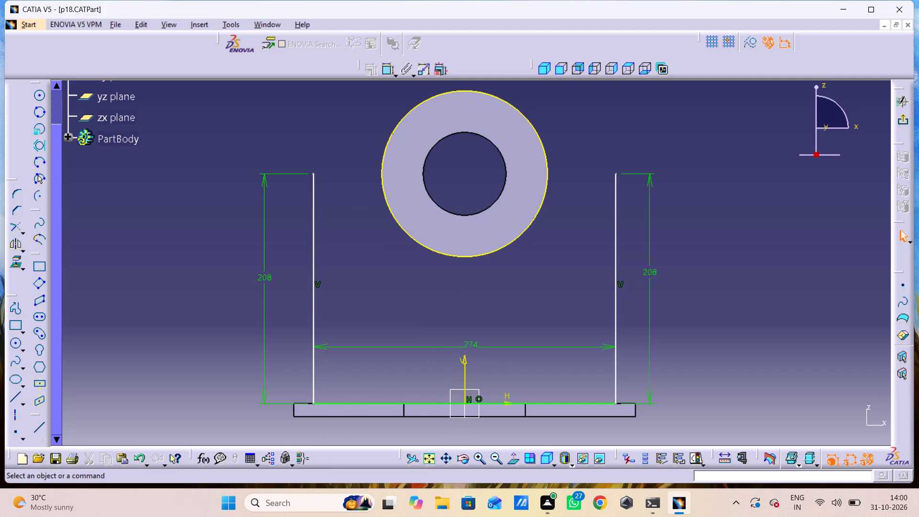
right_click(320, 284)
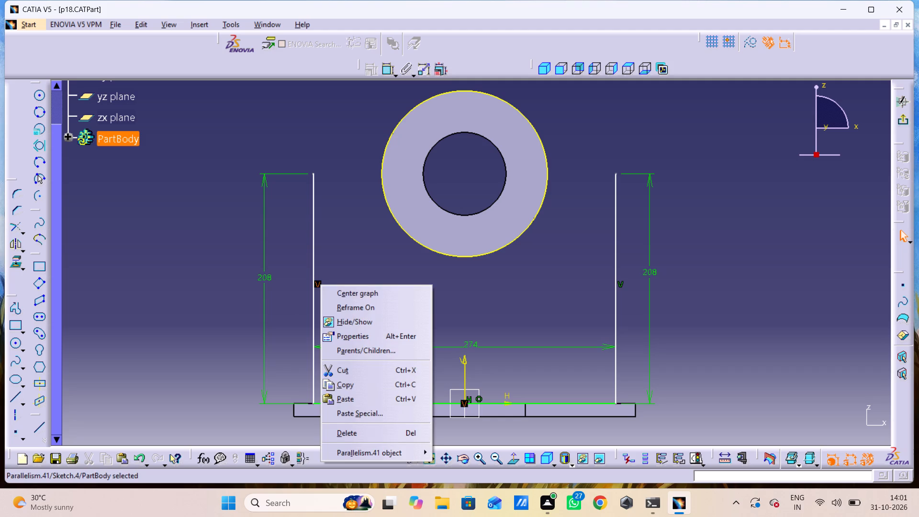
click(371, 434)
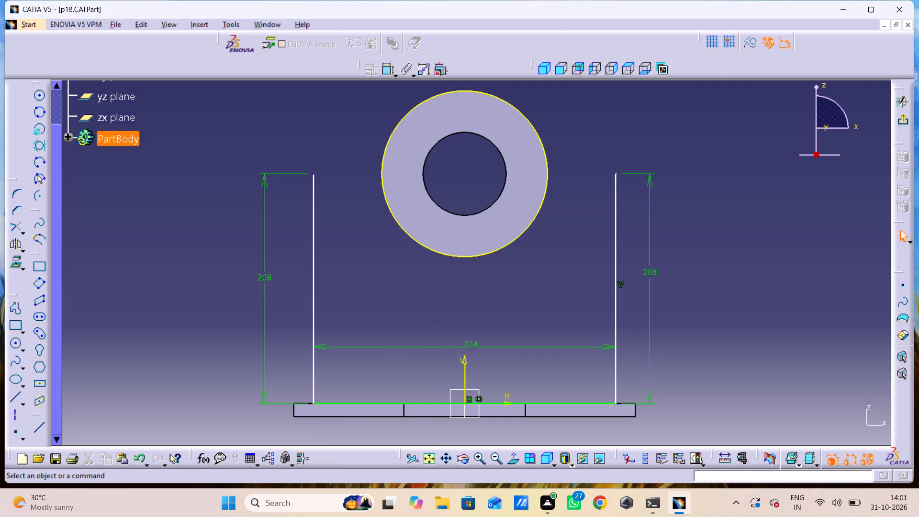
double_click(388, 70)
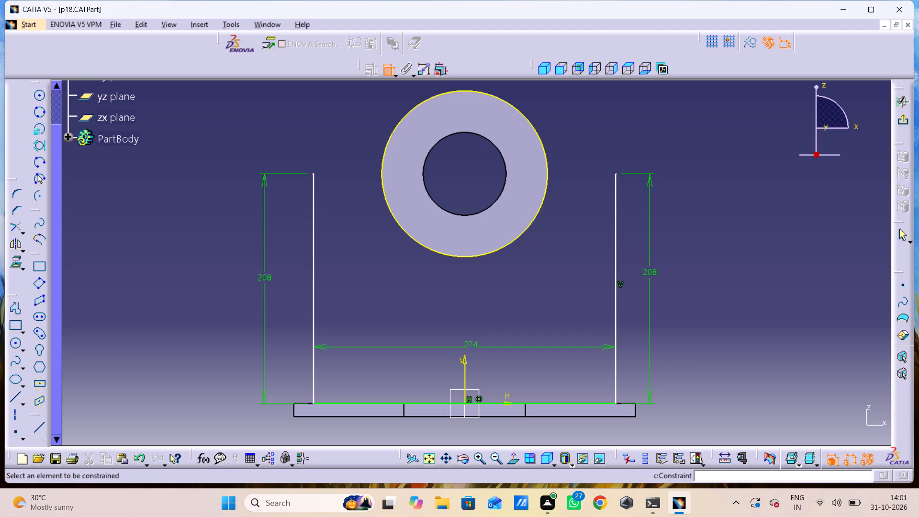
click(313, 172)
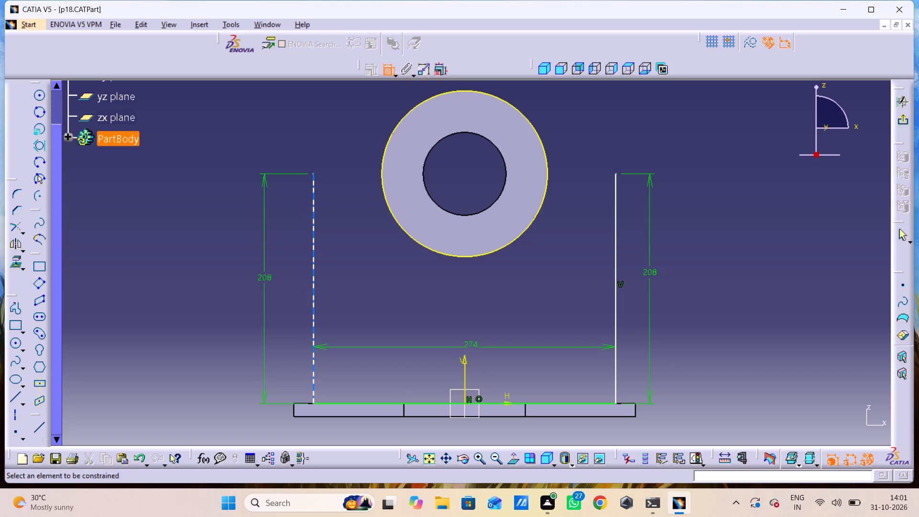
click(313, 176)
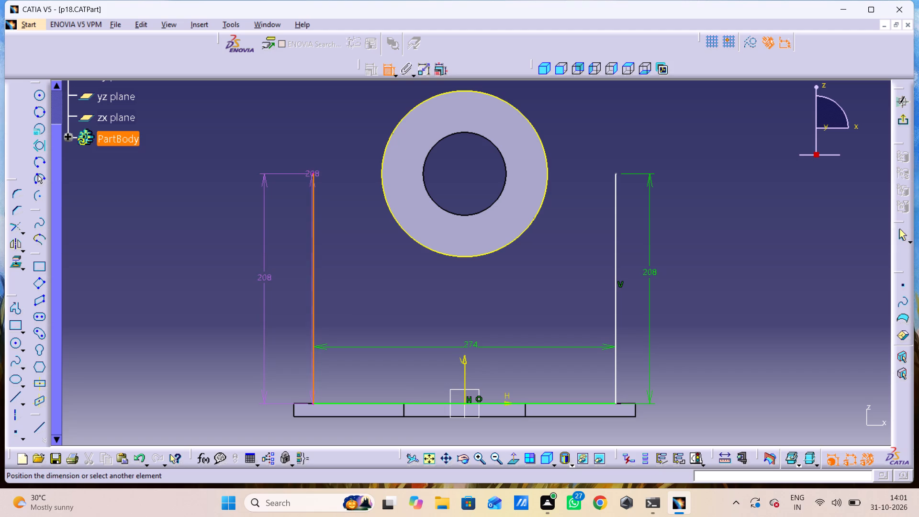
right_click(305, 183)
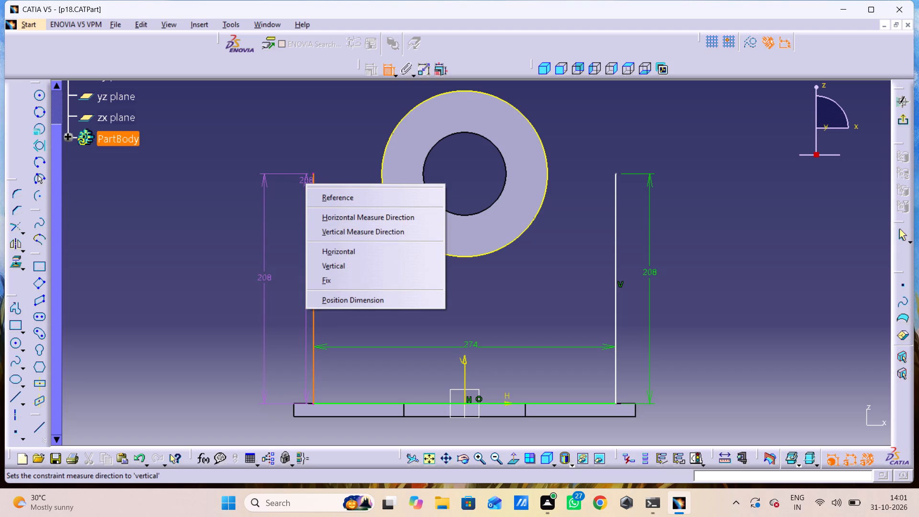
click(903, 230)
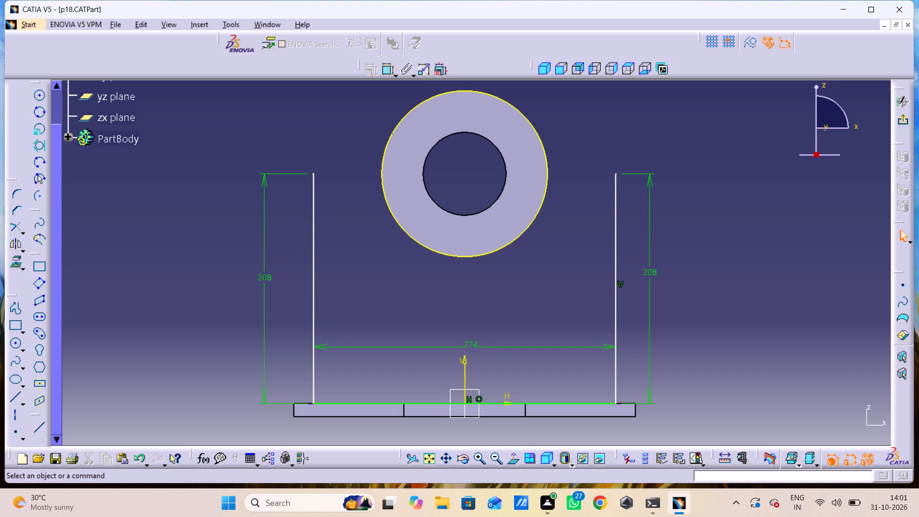
Constrain the top endpoint of the profile's left vertical line to be coincident with the projected outer ring circle.
double_click(389, 71)
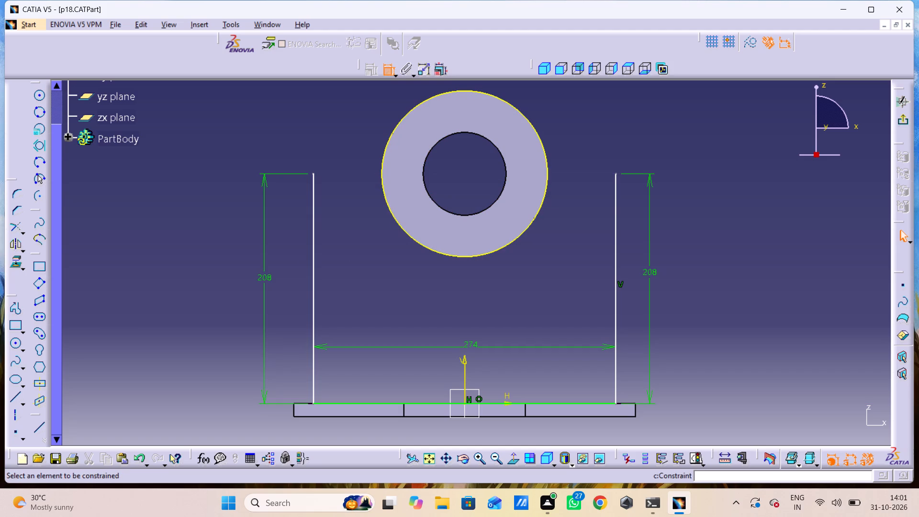
click(314, 170)
click(380, 170)
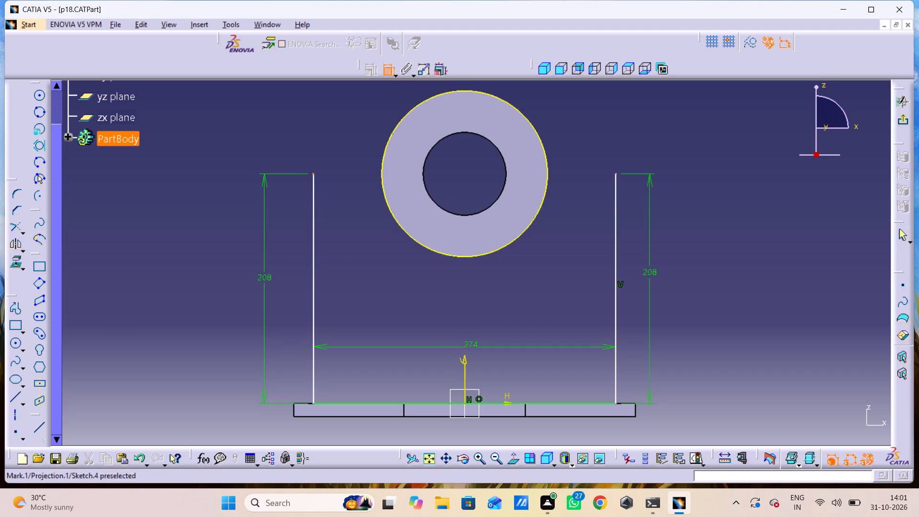
right_click(350, 212)
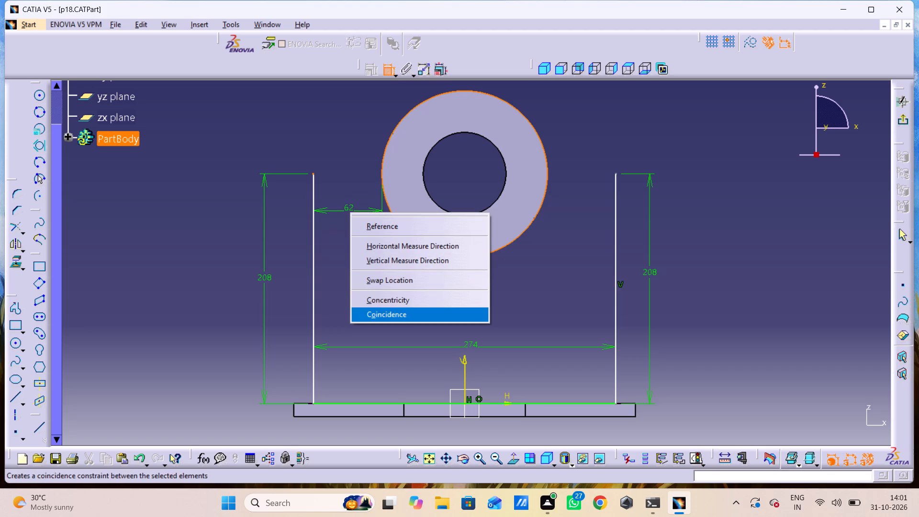
click(395, 311)
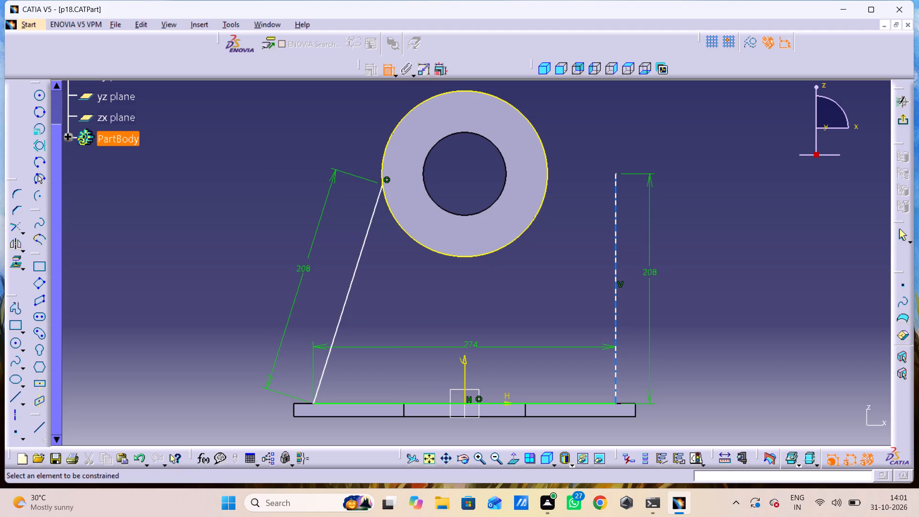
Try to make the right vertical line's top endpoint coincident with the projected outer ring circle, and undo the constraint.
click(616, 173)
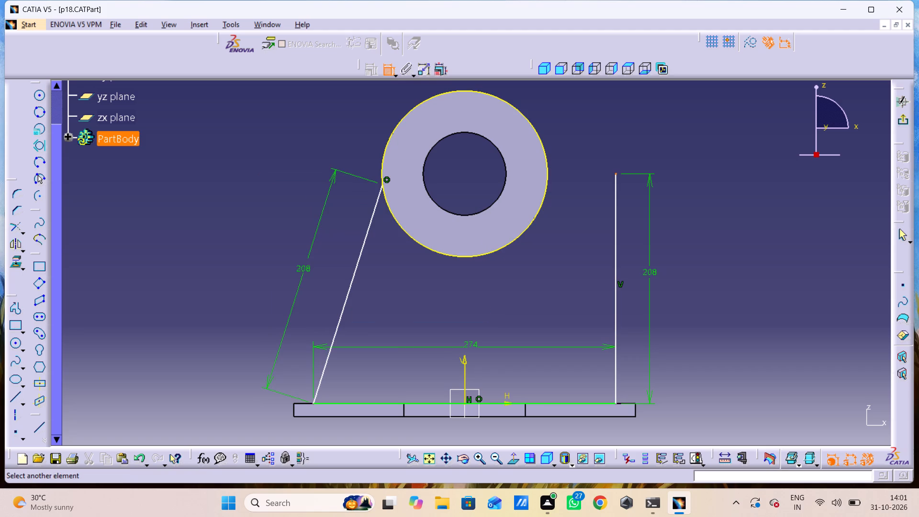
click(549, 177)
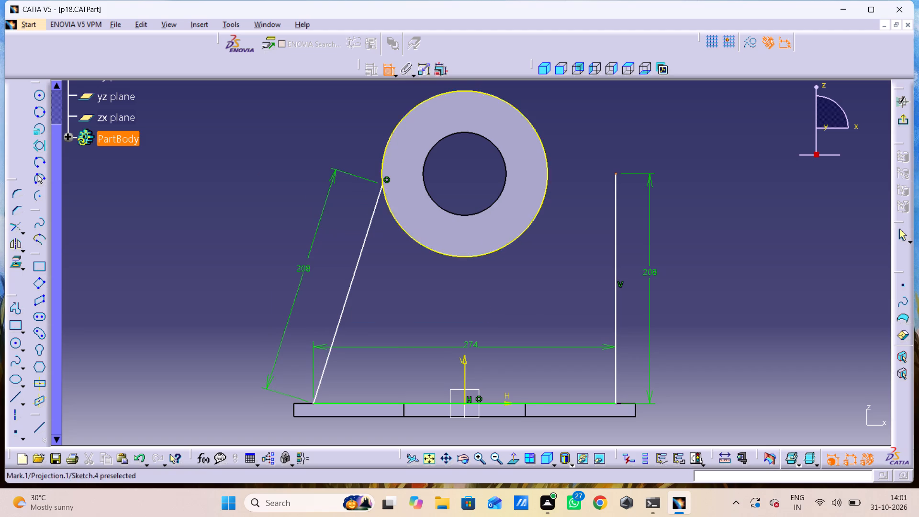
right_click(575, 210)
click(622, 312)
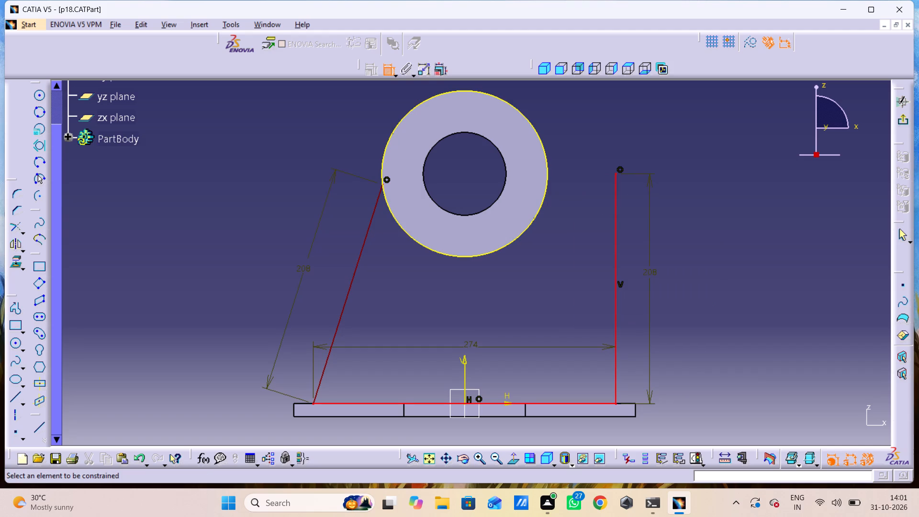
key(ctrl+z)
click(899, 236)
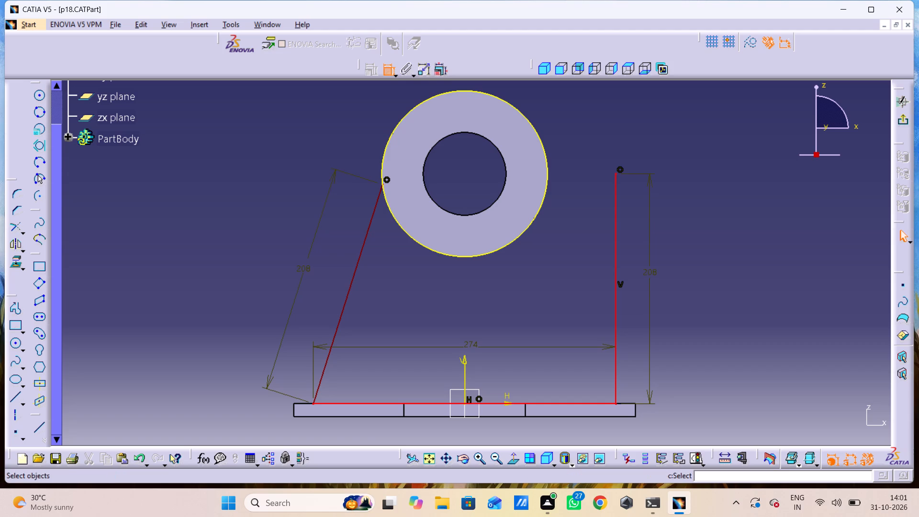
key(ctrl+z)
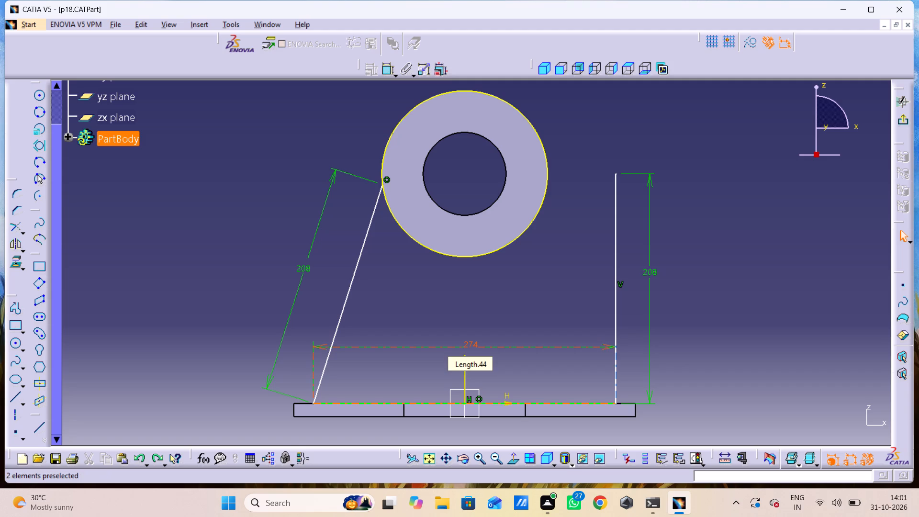
Delete the length dimension of the right vertical line.
click(653, 186)
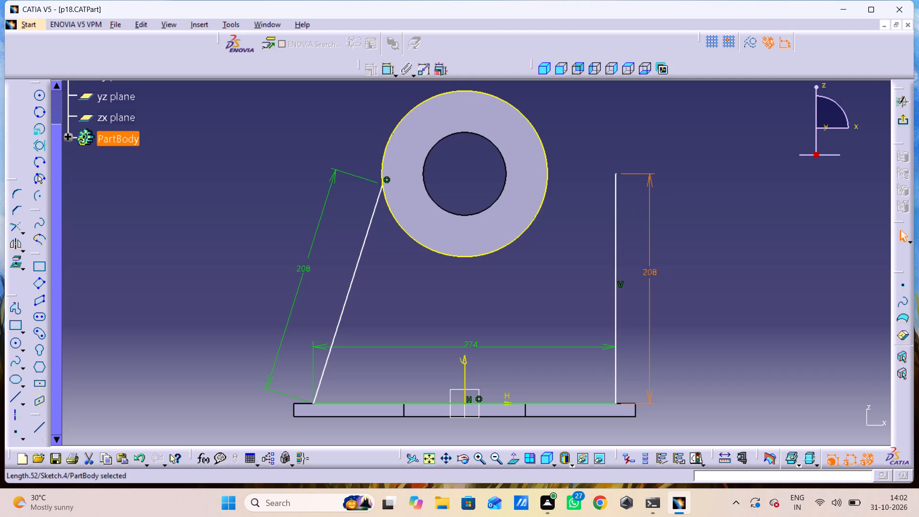
key(Delete)
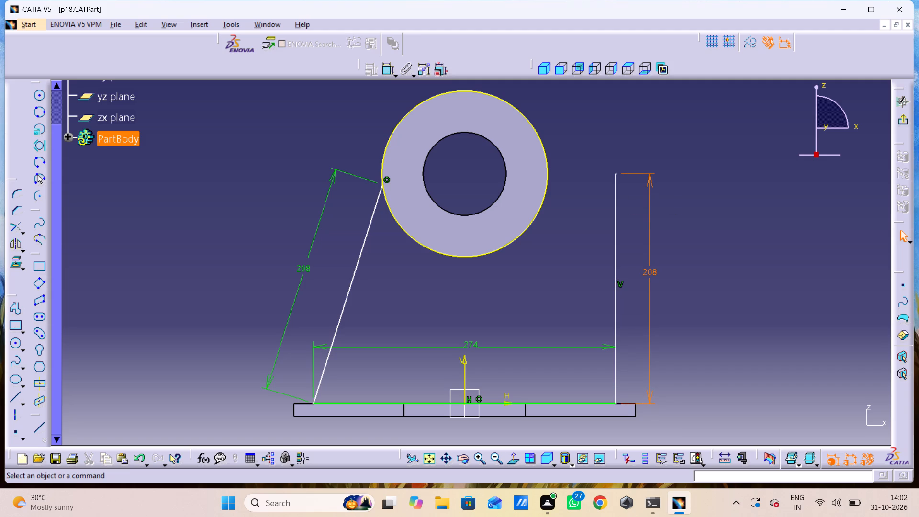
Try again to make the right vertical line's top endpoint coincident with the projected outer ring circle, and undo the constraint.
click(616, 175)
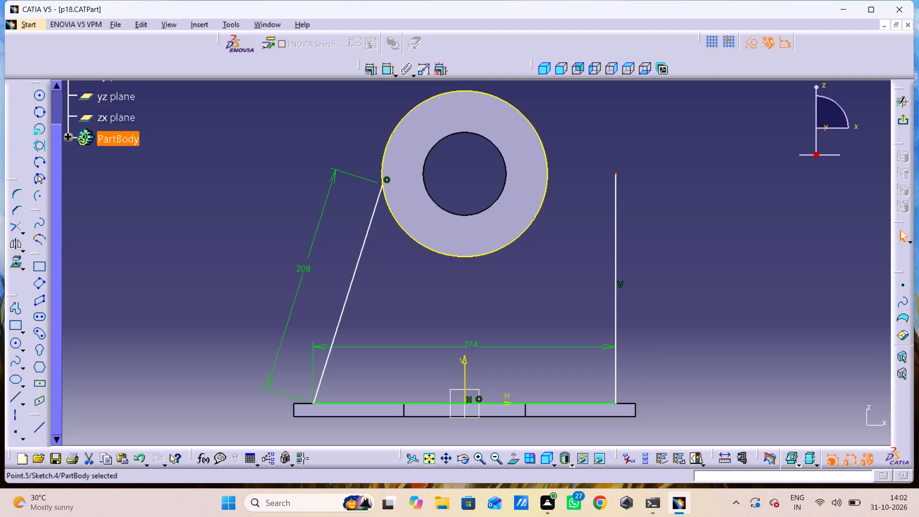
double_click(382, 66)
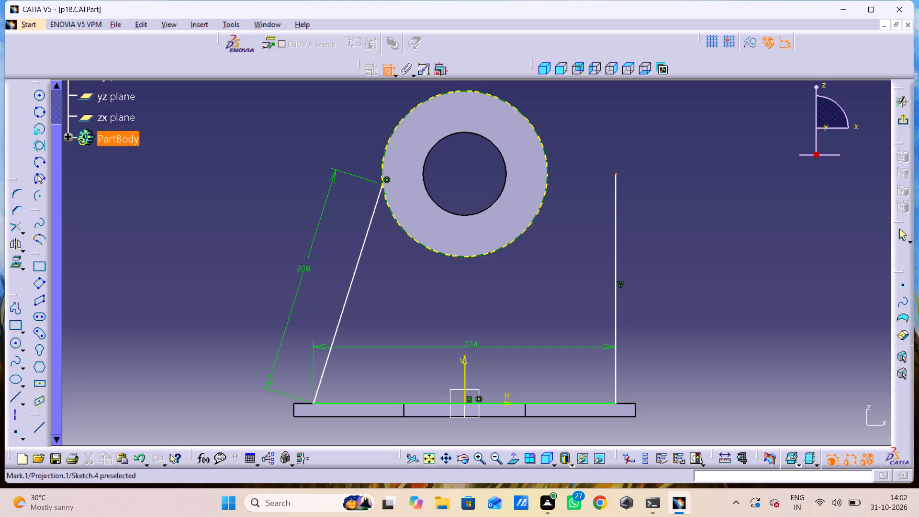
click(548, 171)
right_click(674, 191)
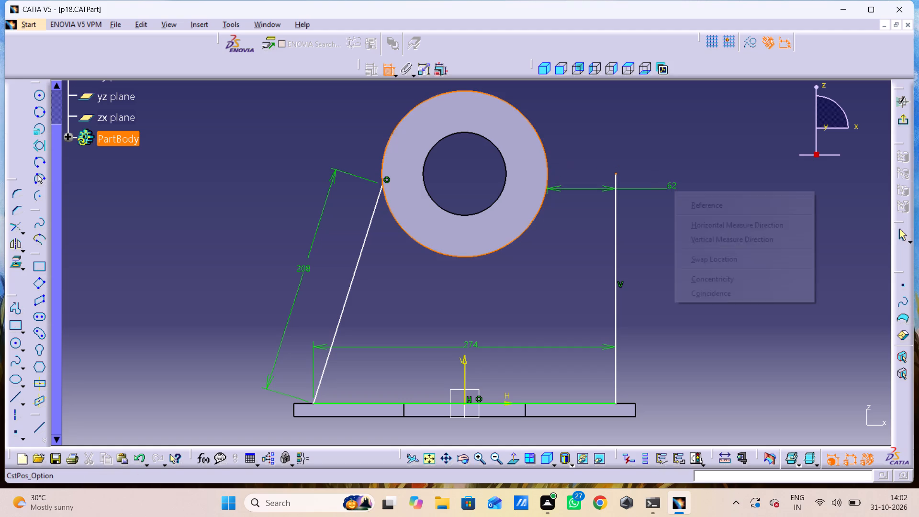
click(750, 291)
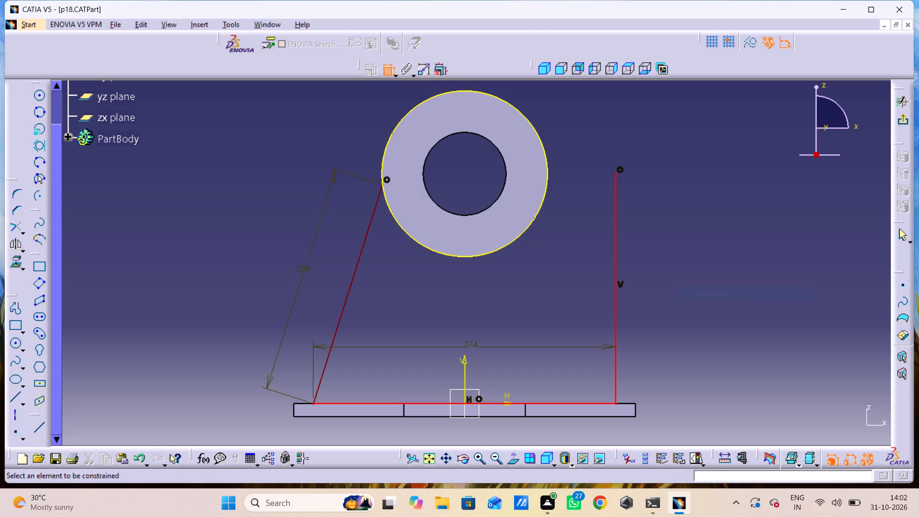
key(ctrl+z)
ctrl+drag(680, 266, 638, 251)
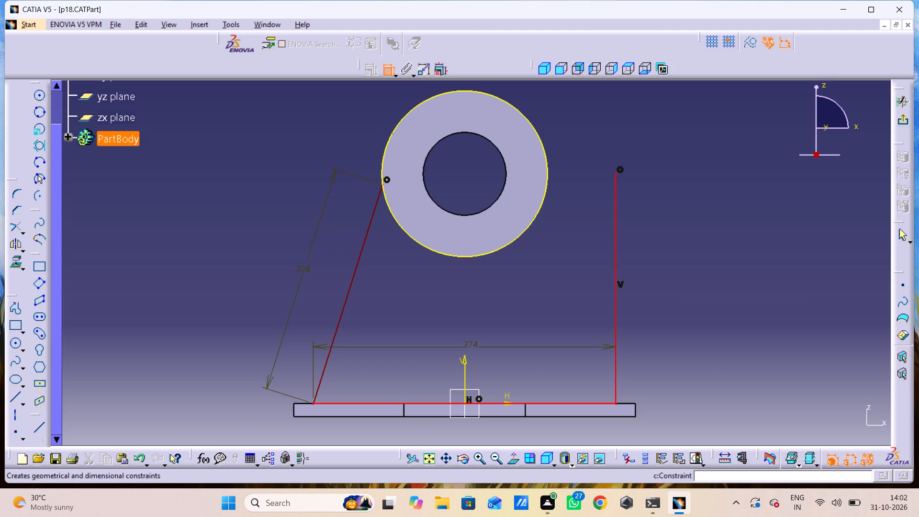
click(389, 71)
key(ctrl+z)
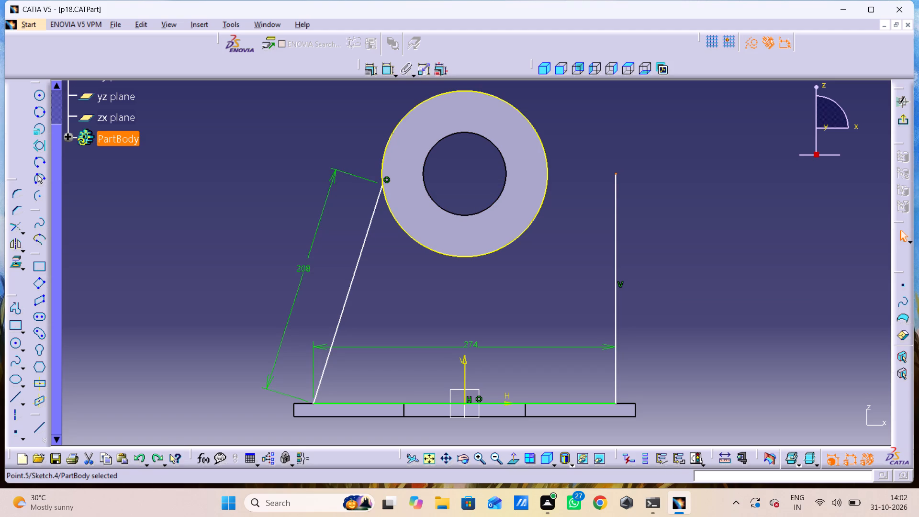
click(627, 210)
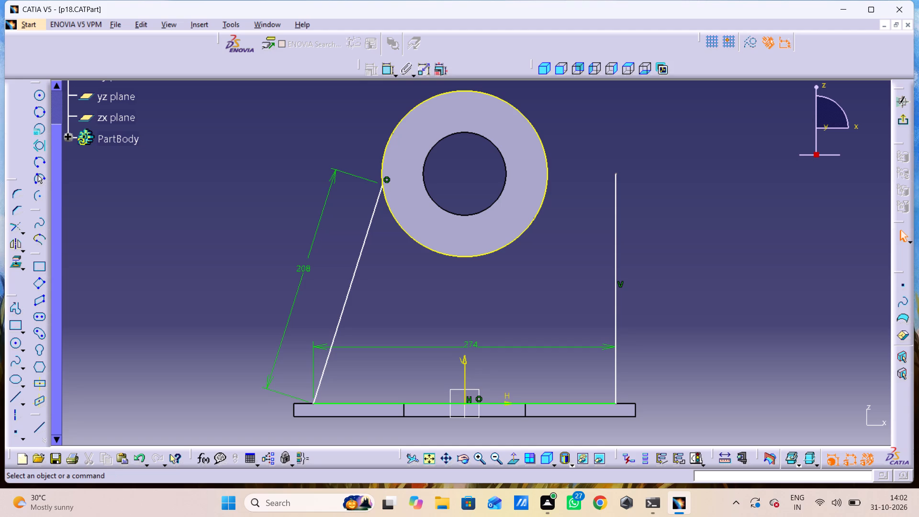
Delete the vertical constraint on the profile's right line.
click(621, 282)
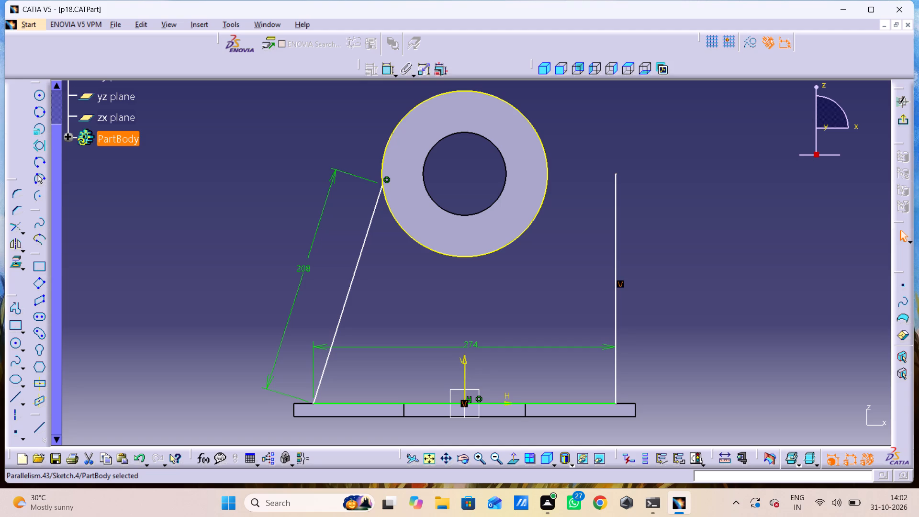
right_click(639, 285)
right_click(621, 282)
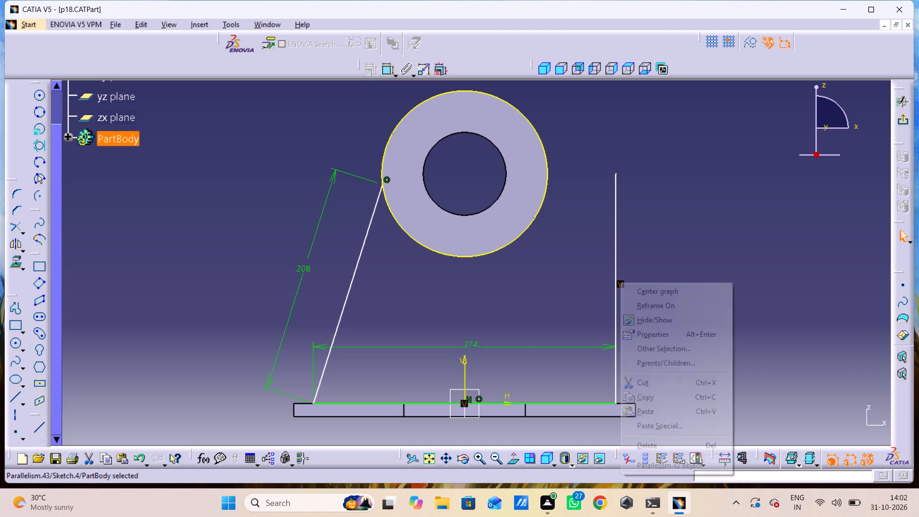
click(673, 450)
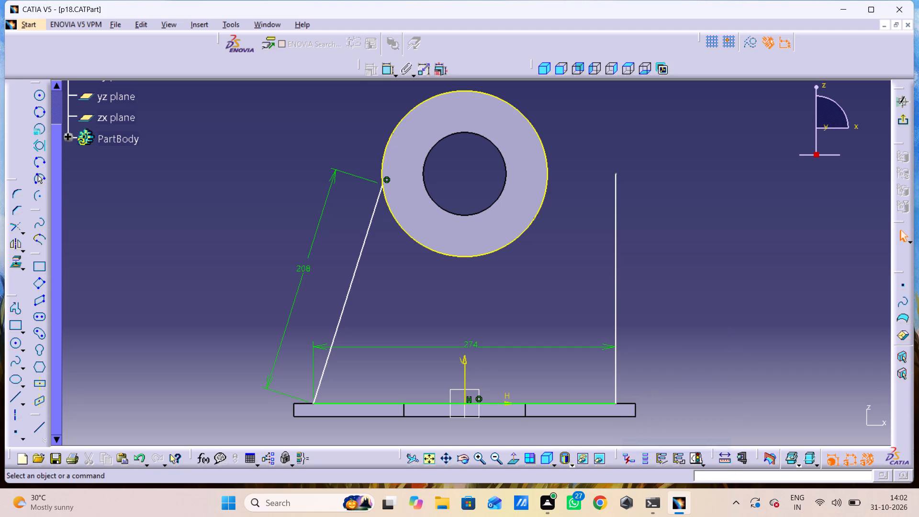
Constrain the right line's top endpoint to be coincident with the projected outer ring circle.
click(616, 174)
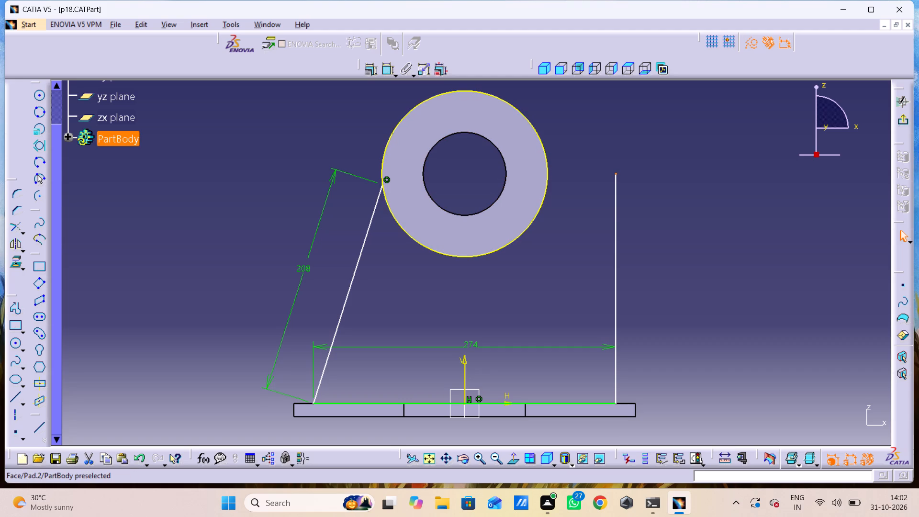
double_click(387, 67)
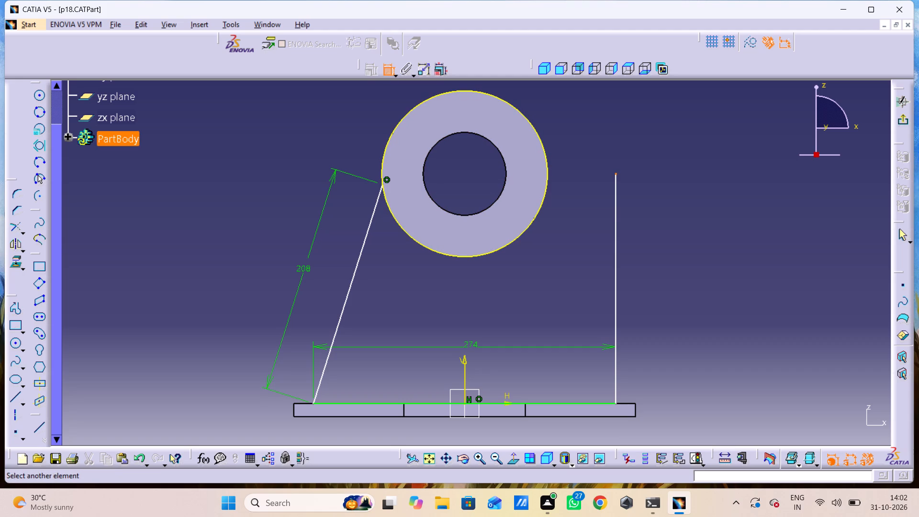
click(548, 179)
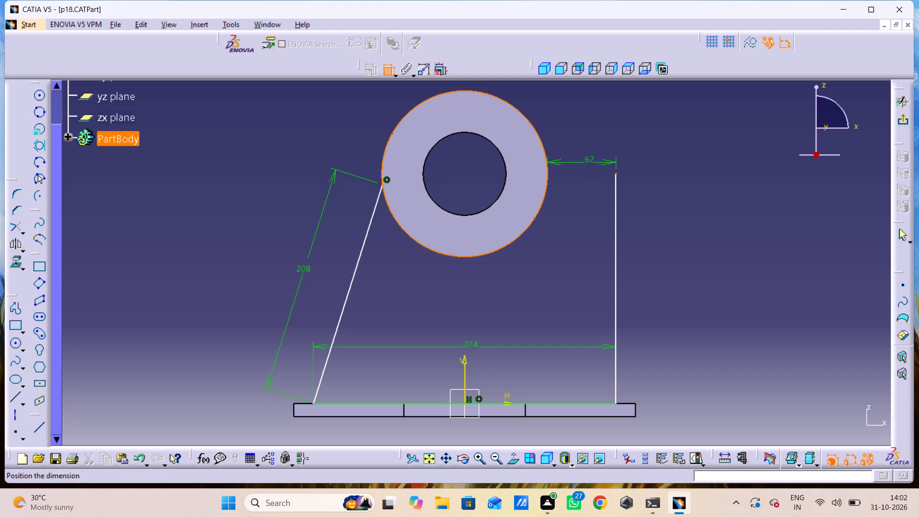
right_click(587, 179)
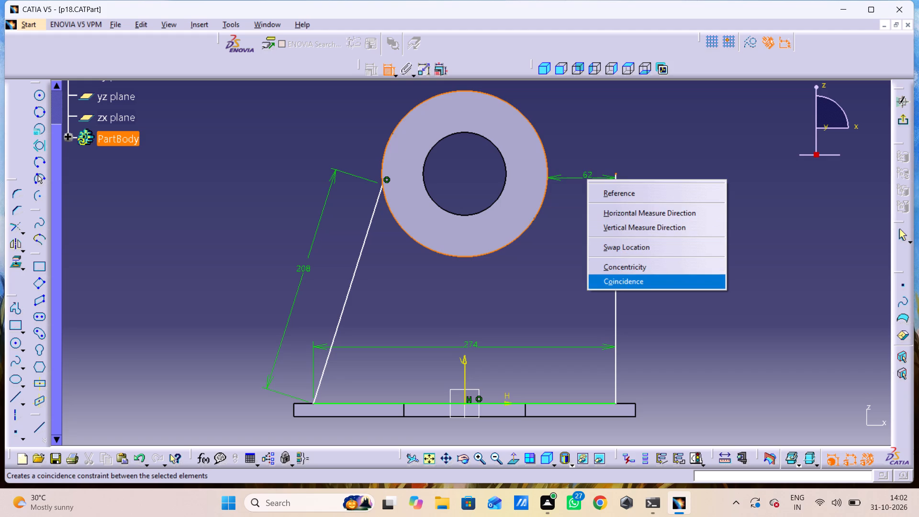
click(661, 281)
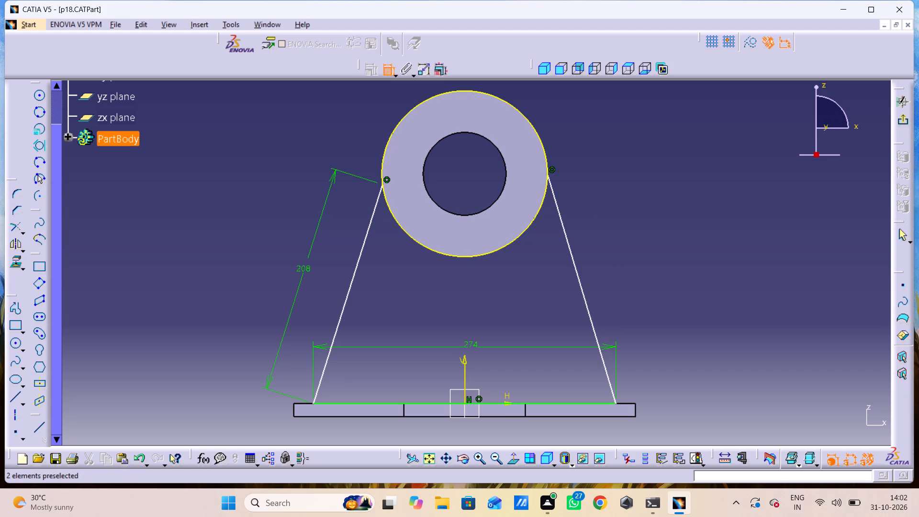
Dimension the slanted right line and set its length to 208 mm.
click(568, 253)
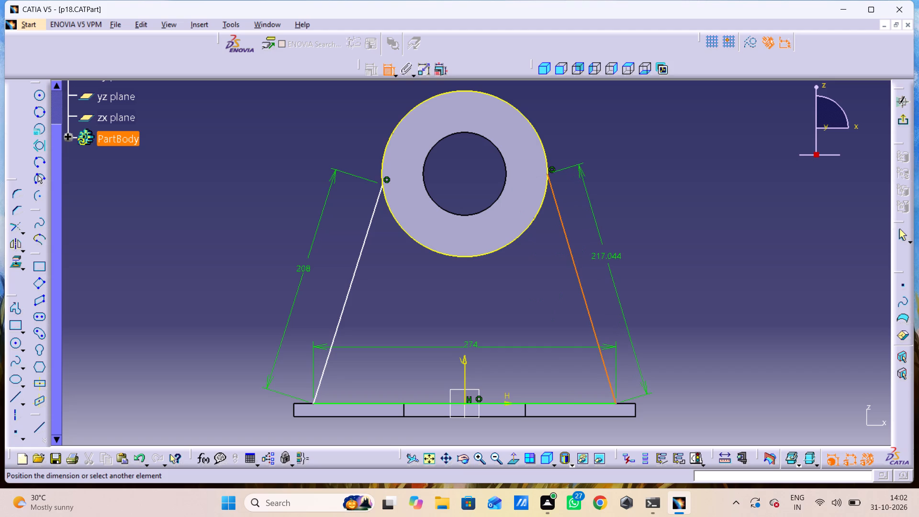
click(611, 262)
double_click(612, 255)
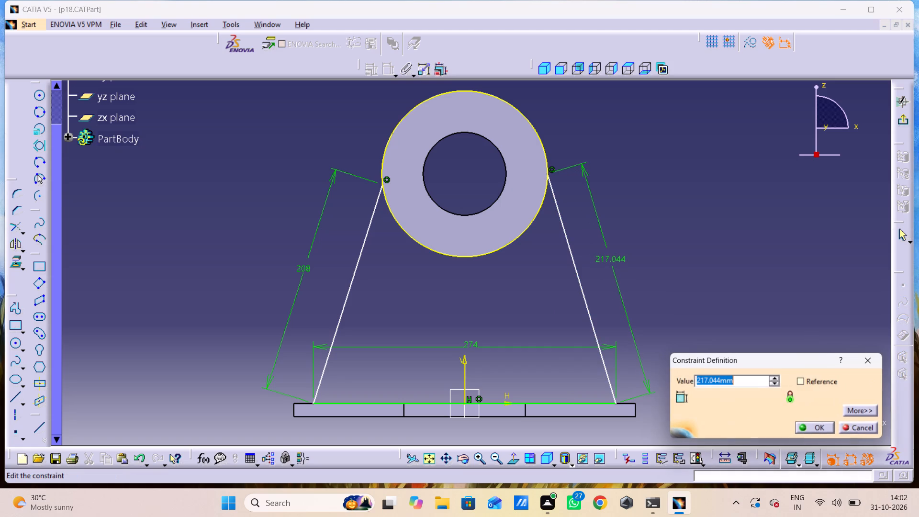
text(20)
key(8)
key(Return)
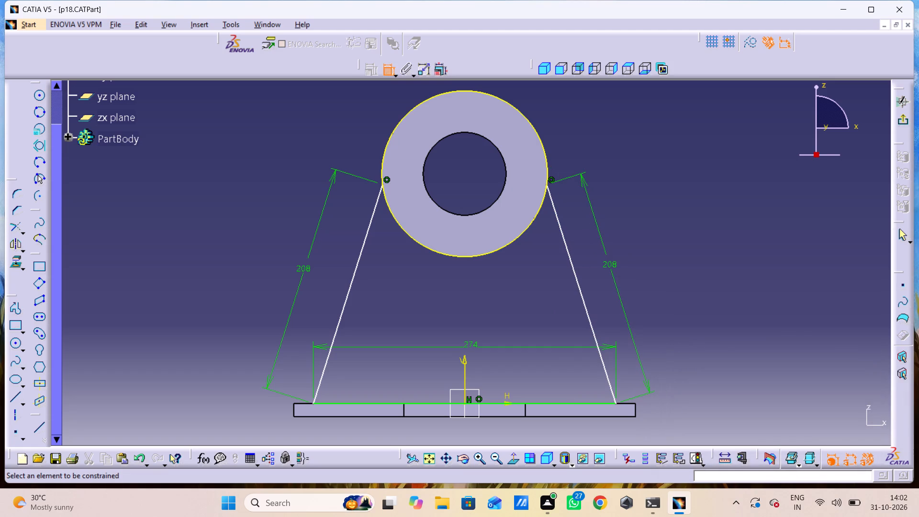
Add an angle dimension between the two slanted side lines, placed between the ring and the base plate.
click(220, 297)
click(355, 268)
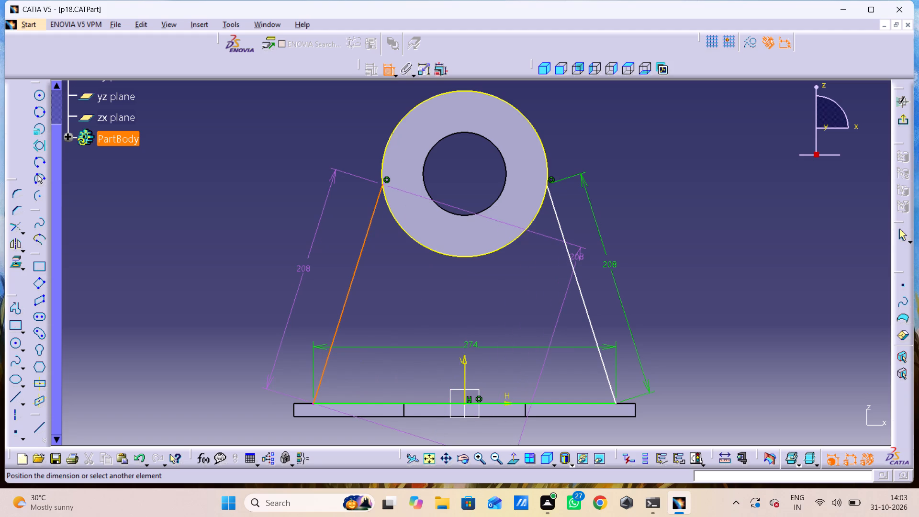
drag(573, 264, 560, 272)
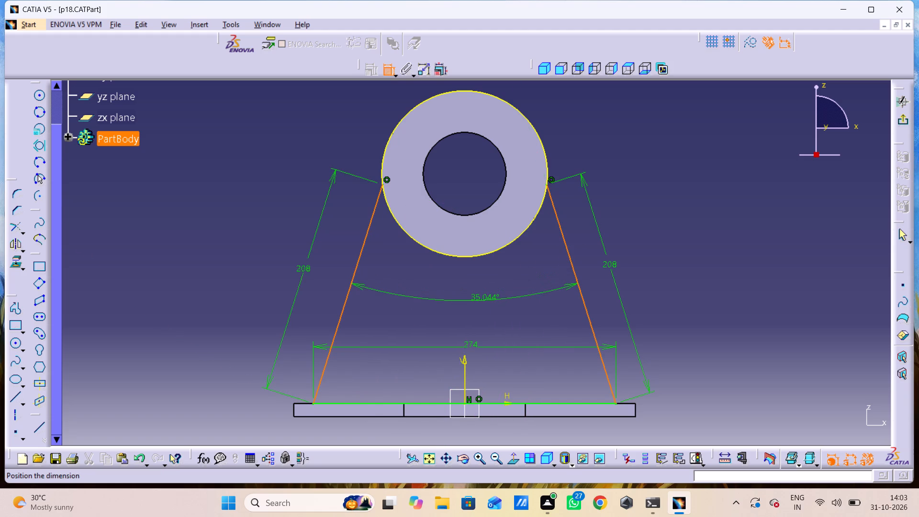
click(477, 301)
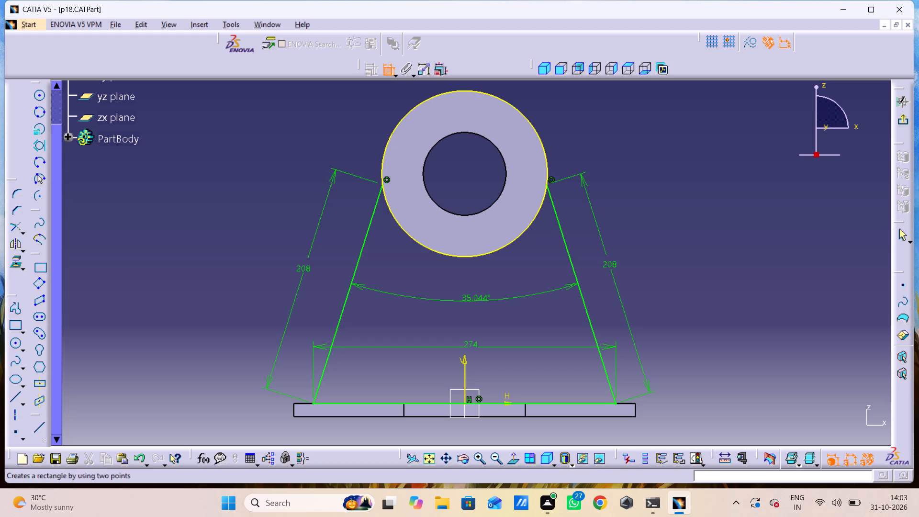
Trim away the upper arc of the projected outer ring circle between the slanted lines with Quick Trim, and exit the sketch.
click(23, 228)
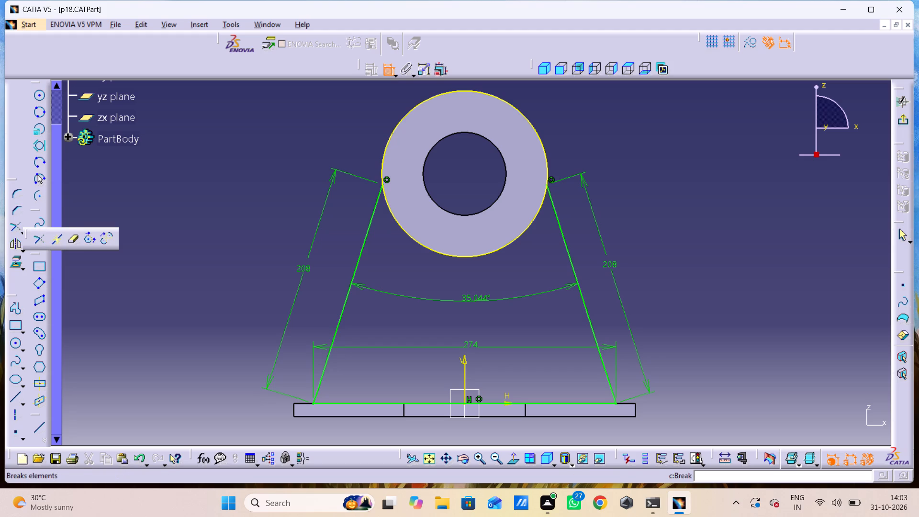
double_click(74, 239)
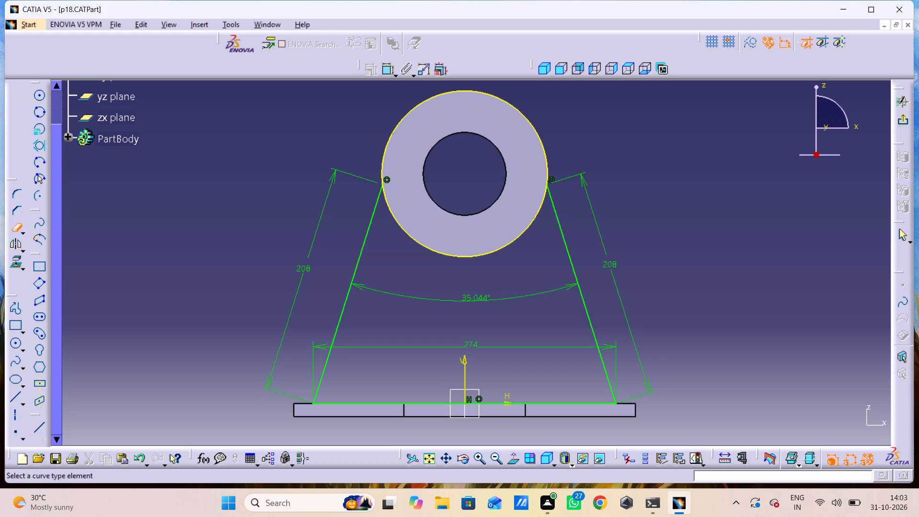
click(396, 121)
click(268, 155)
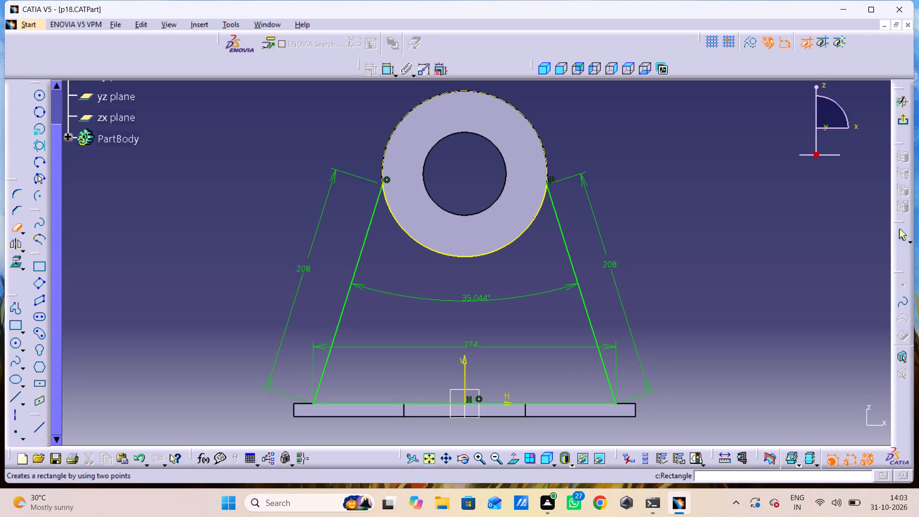
click(12, 226)
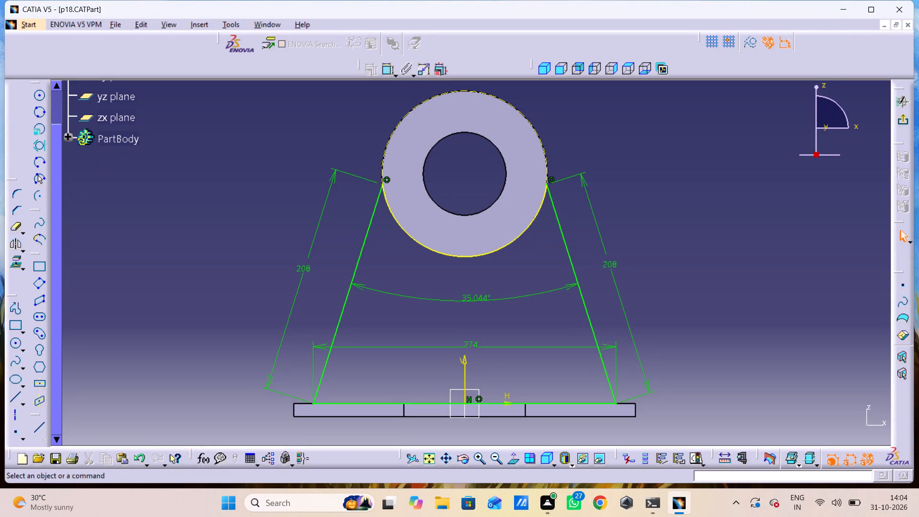
click(905, 122)
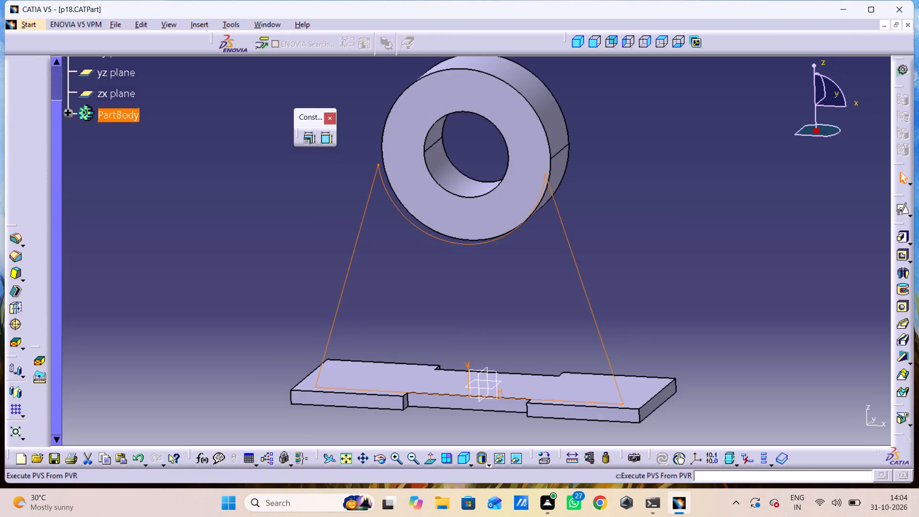
Pad the trimmed web profile sketch between the ring and base plate, with the extrusion direction reversed.
click(907, 234)
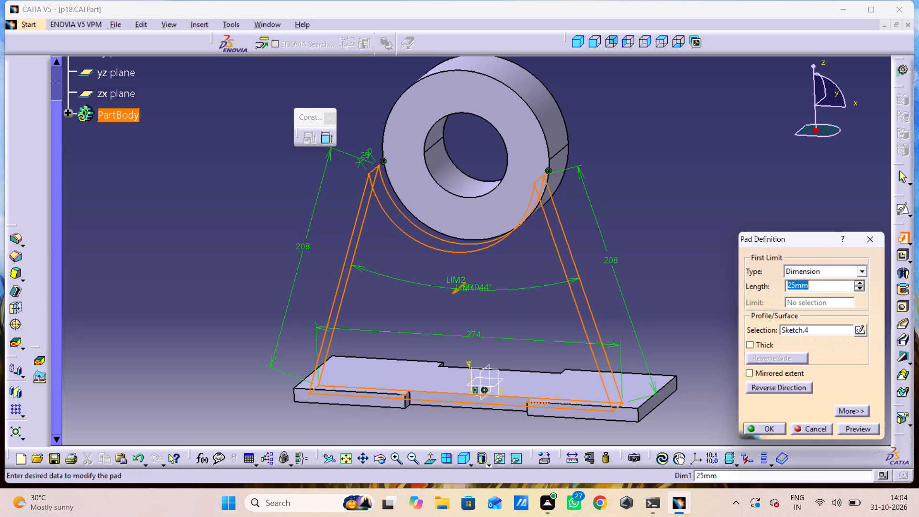
click(760, 388)
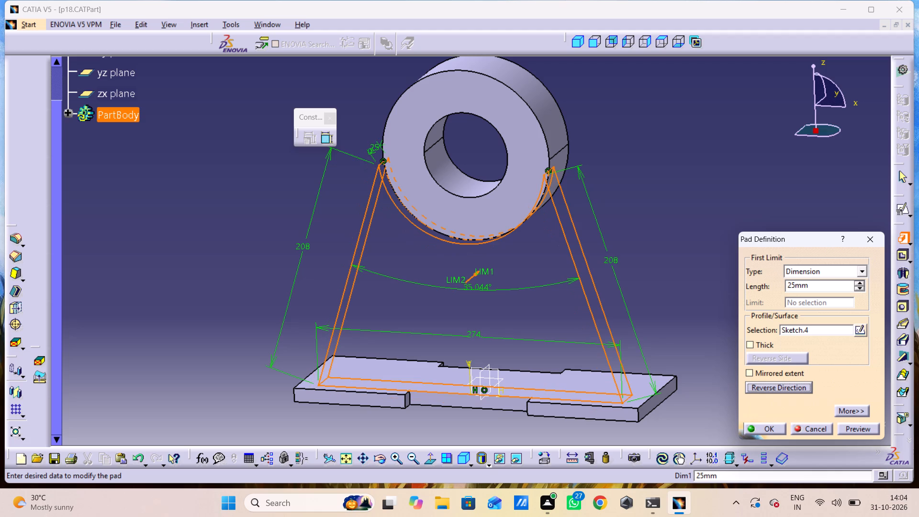
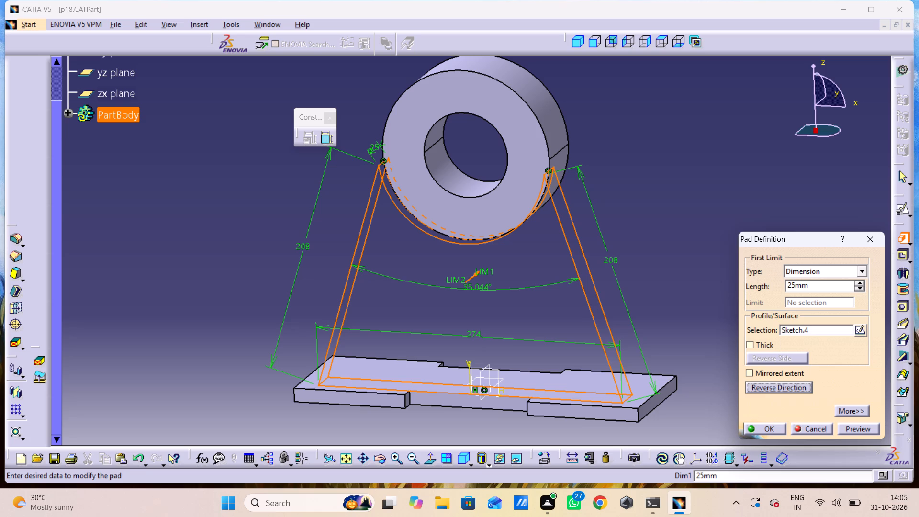
Set the tapered web pad's length to 6 mm and preview it between the ring and base plate.
drag(815, 286, 768, 299)
key(6)
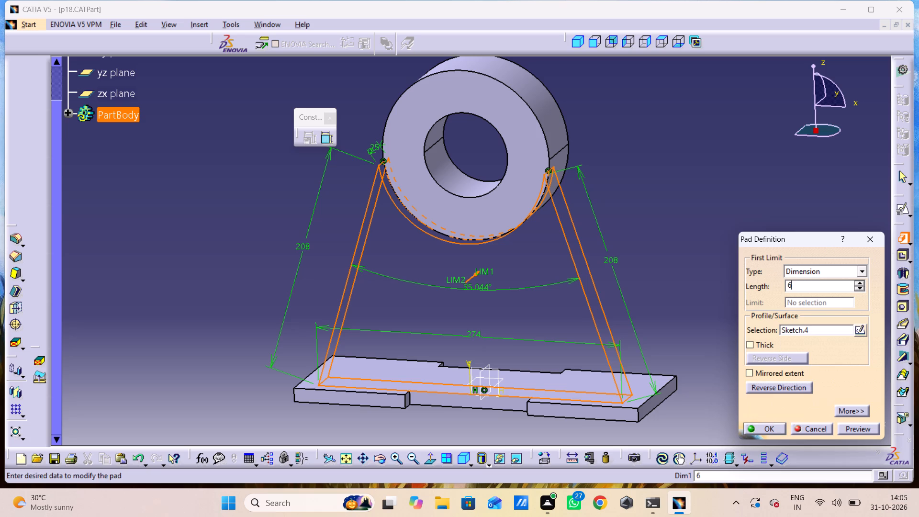
click(852, 427)
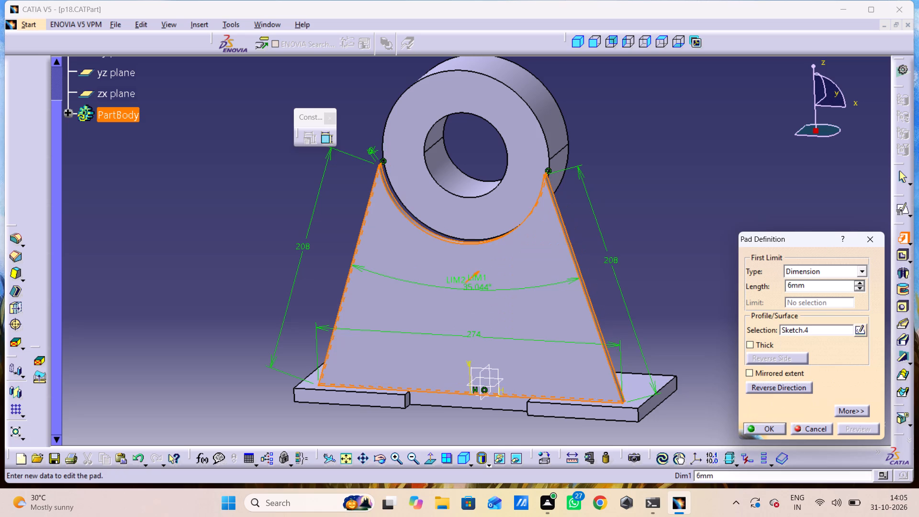
middle_drag(758, 397, 724, 394)
middle_drag(705, 371, 675, 351)
right_click(705, 371)
middle_drag(695, 337, 701, 375)
right_click(695, 337)
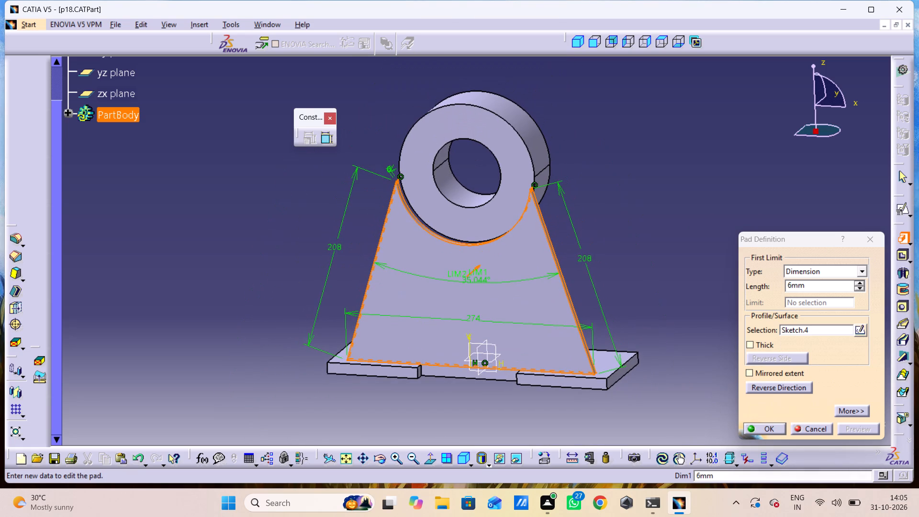
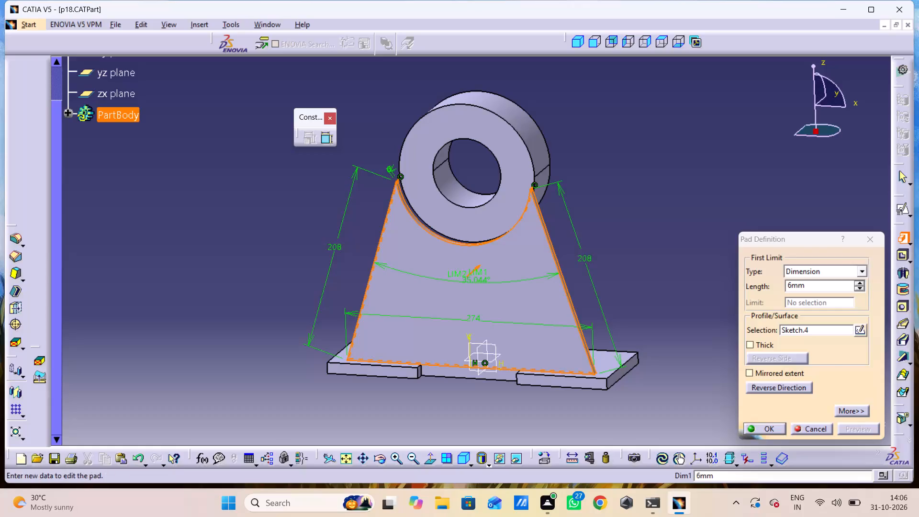
Cancel the web pad and reopen its tapered profile sketch for editing.
click(857, 237)
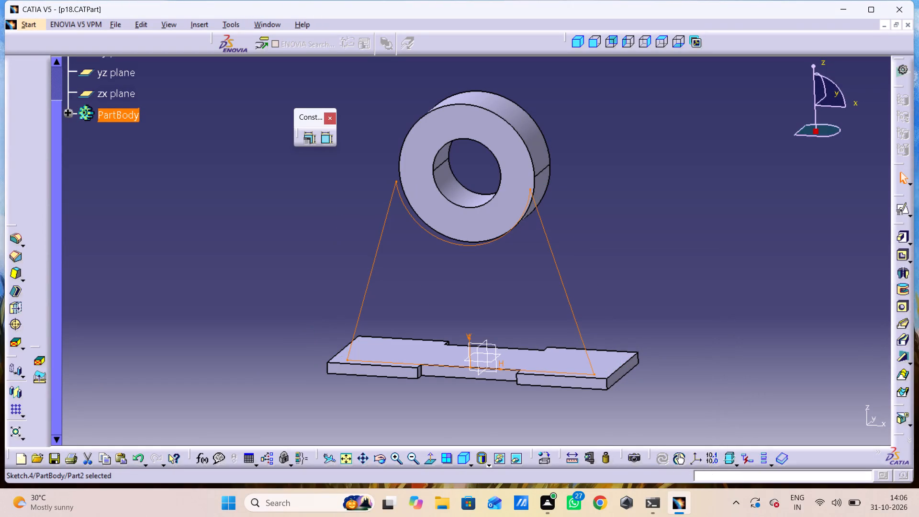
double_click(565, 290)
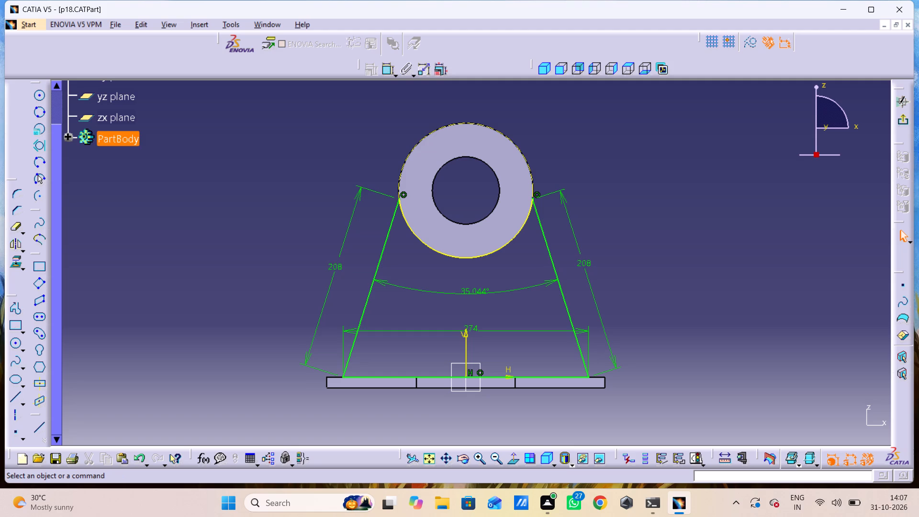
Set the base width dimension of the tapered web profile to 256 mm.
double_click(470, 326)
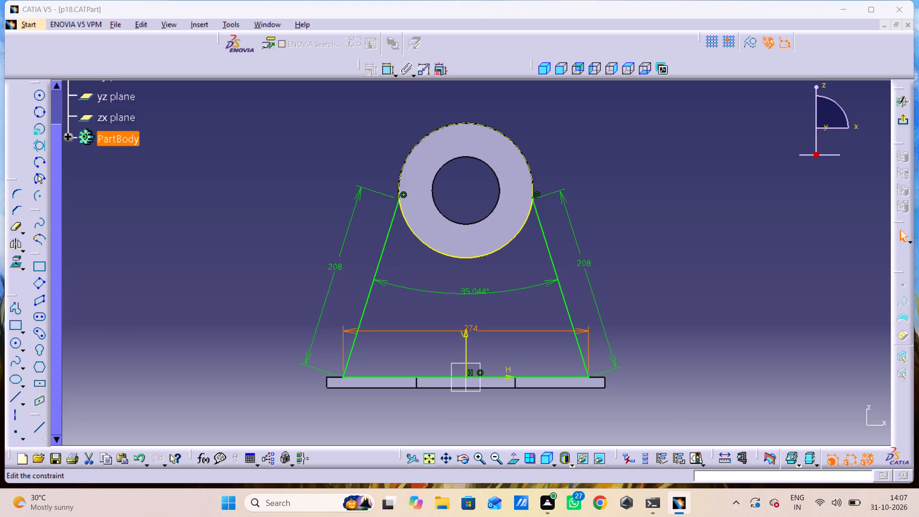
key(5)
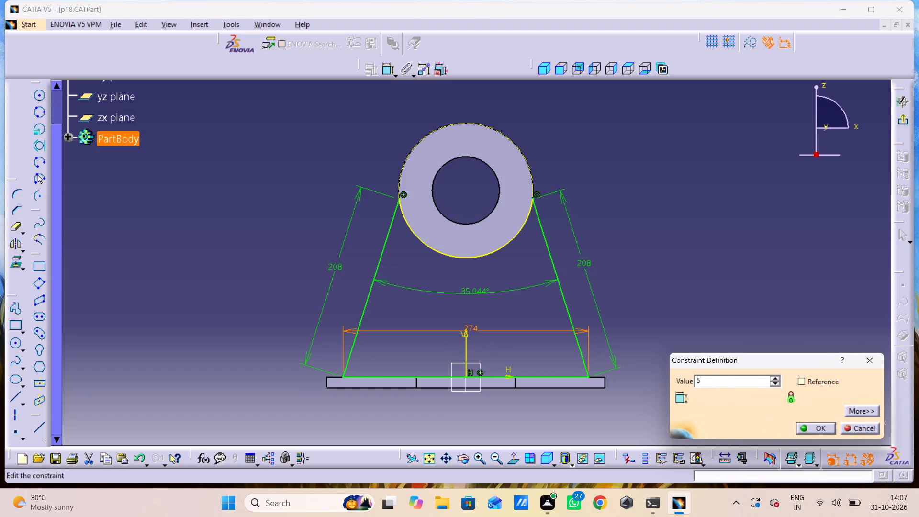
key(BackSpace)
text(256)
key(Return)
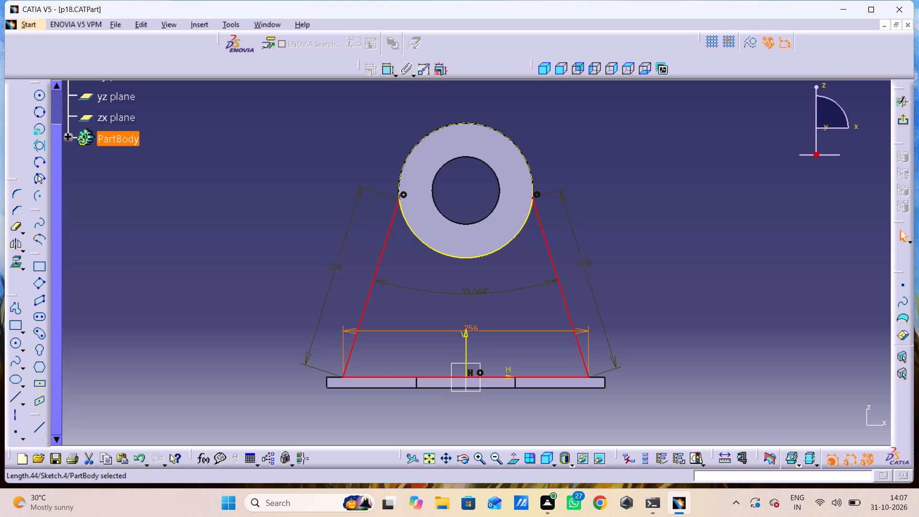
Set the base width dimension of the tapered web profile to 240 mm.
double_click(475, 327)
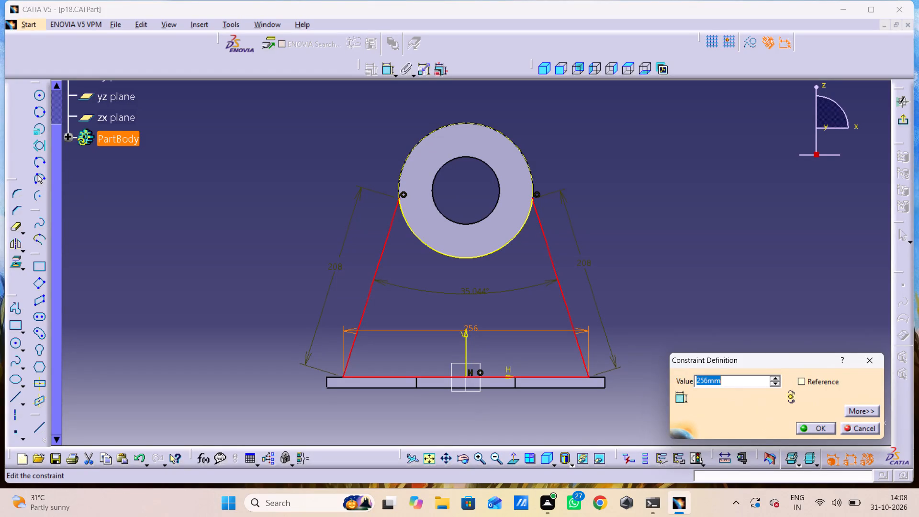
double_click(471, 325)
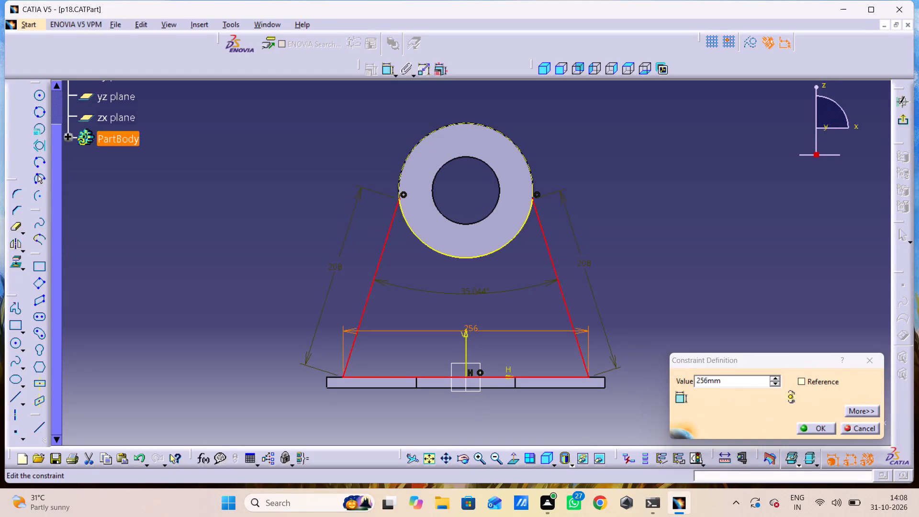
key(2)
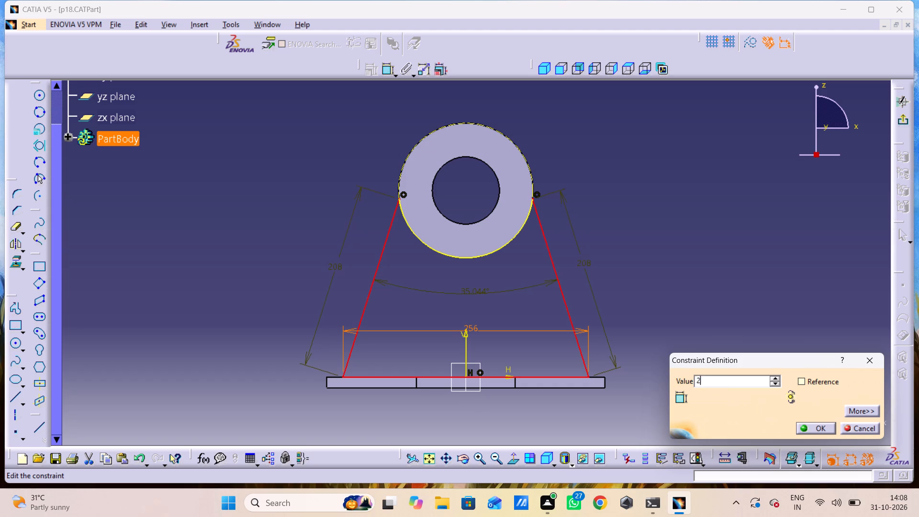
text(40)
key(Return)
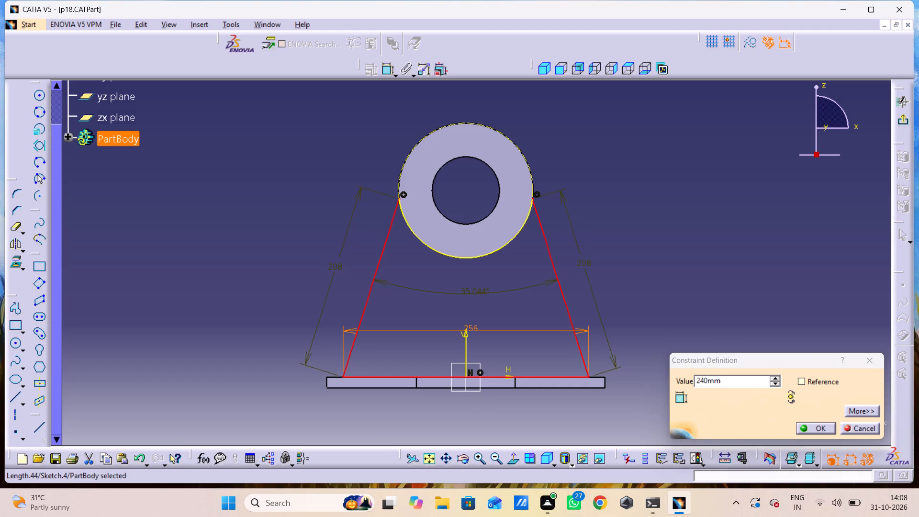
Delete the angle dimension between the two slanted sides of the web profile.
click(738, 322)
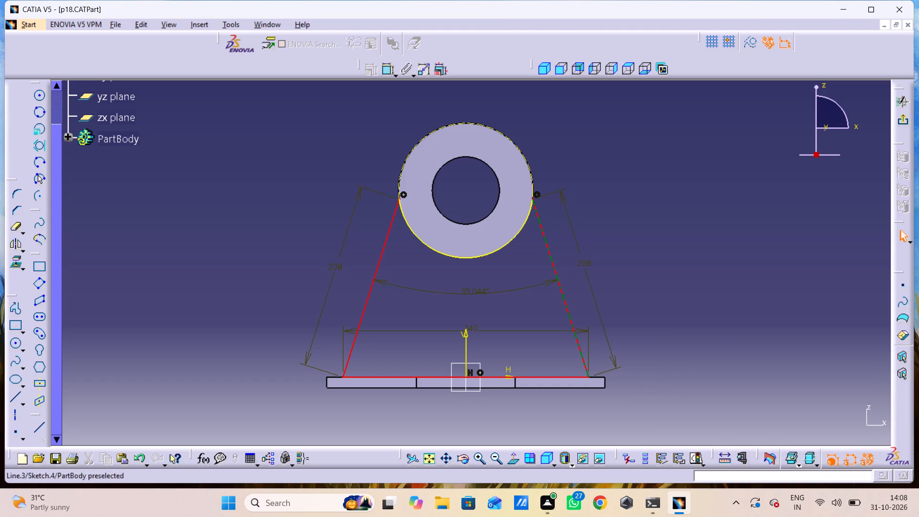
click(532, 199)
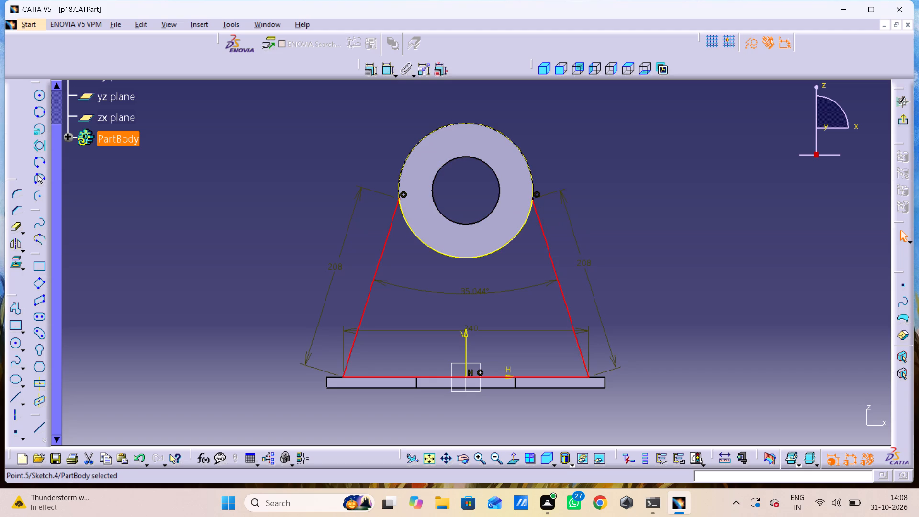
click(573, 227)
click(601, 226)
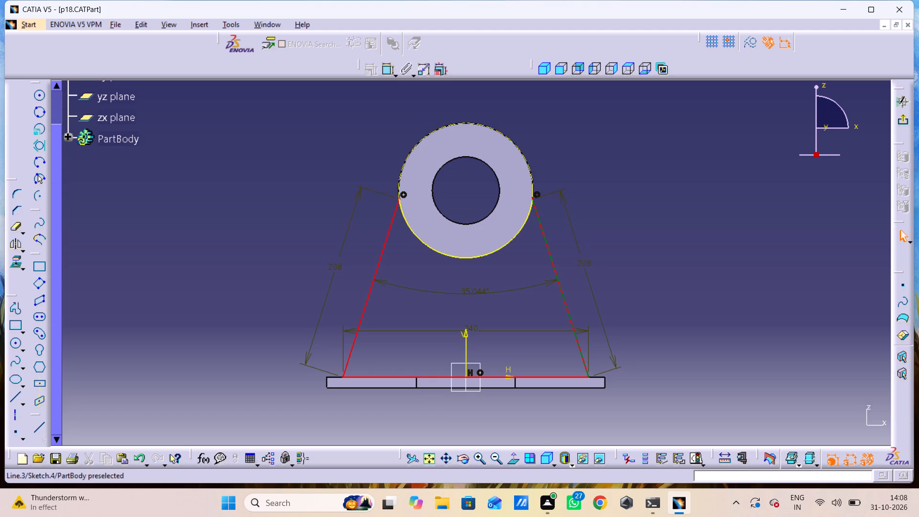
right_click(518, 290)
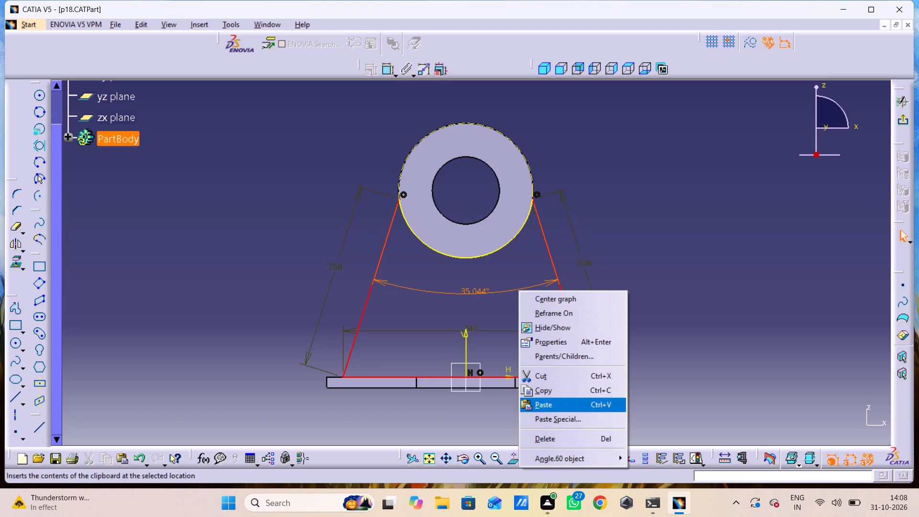
click(565, 438)
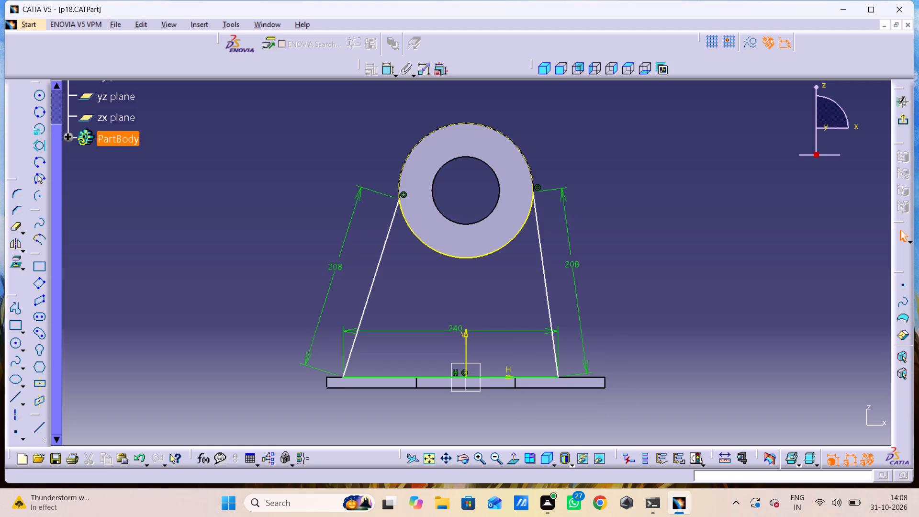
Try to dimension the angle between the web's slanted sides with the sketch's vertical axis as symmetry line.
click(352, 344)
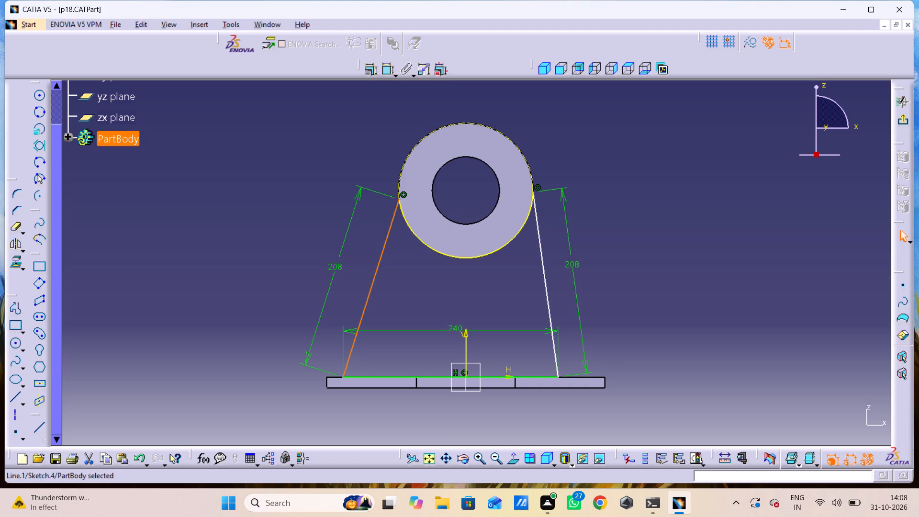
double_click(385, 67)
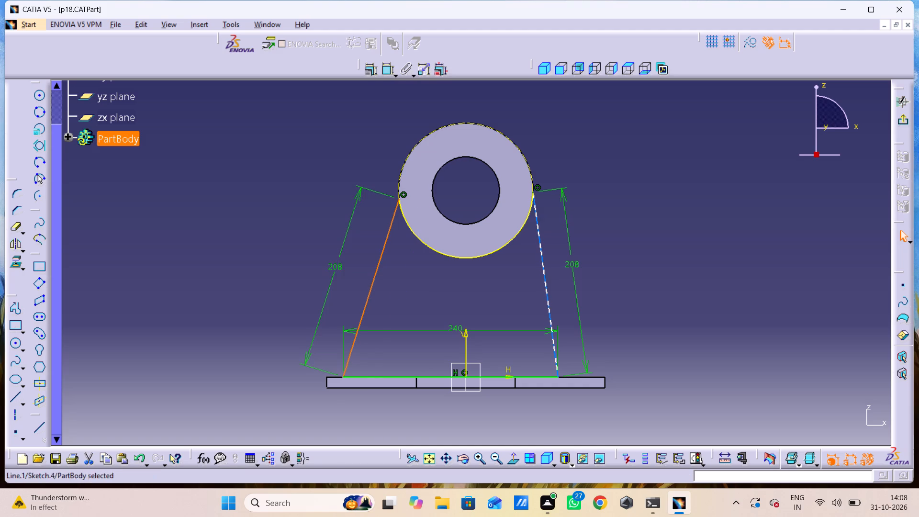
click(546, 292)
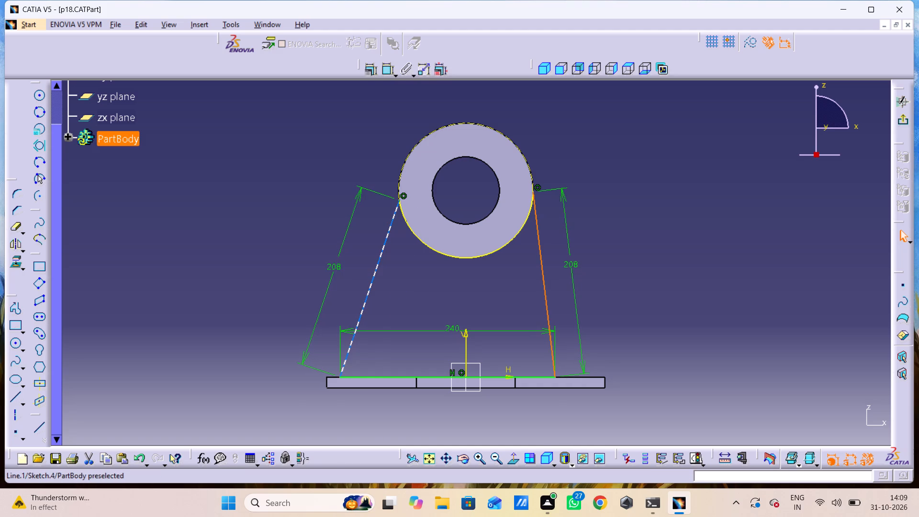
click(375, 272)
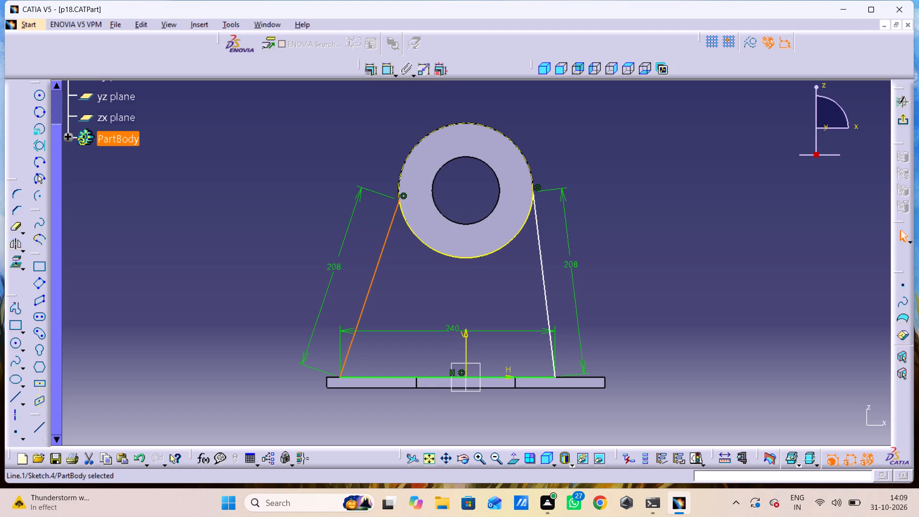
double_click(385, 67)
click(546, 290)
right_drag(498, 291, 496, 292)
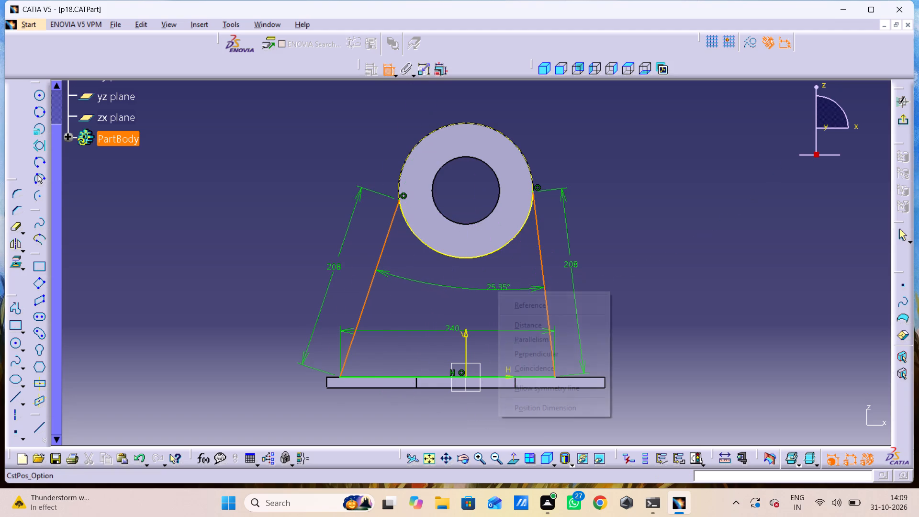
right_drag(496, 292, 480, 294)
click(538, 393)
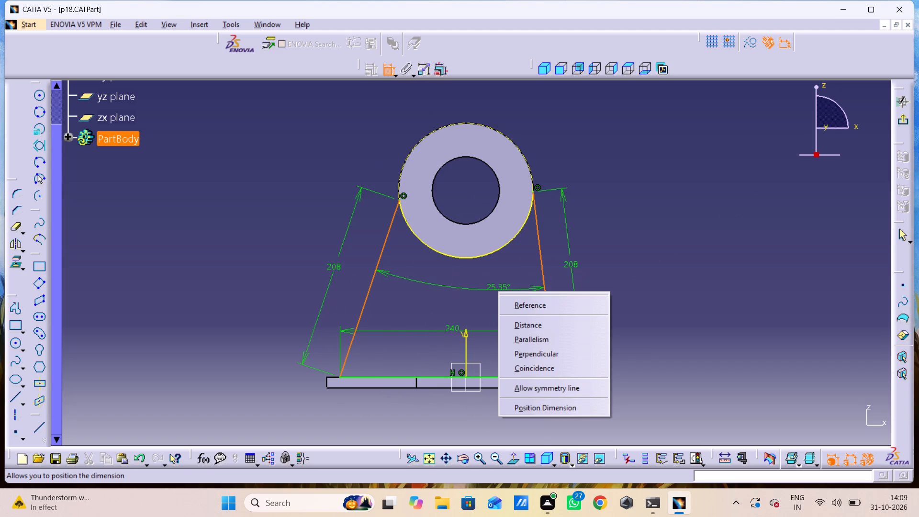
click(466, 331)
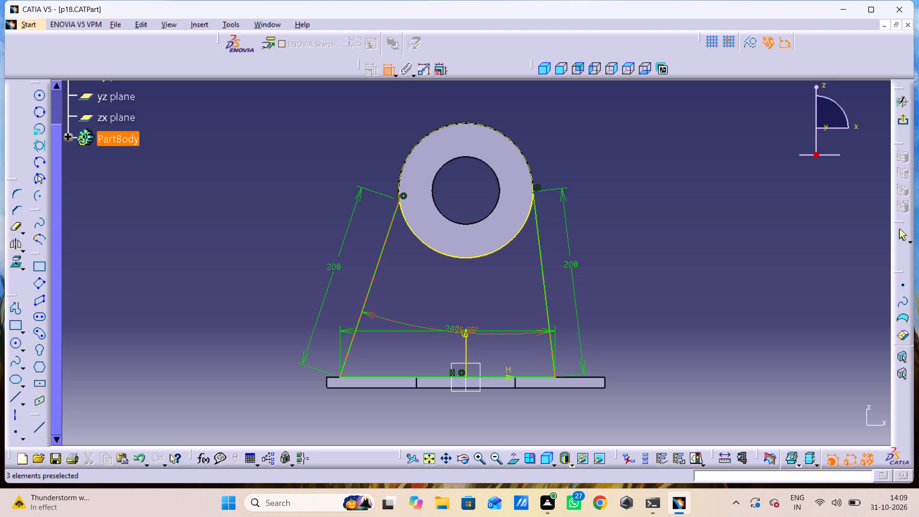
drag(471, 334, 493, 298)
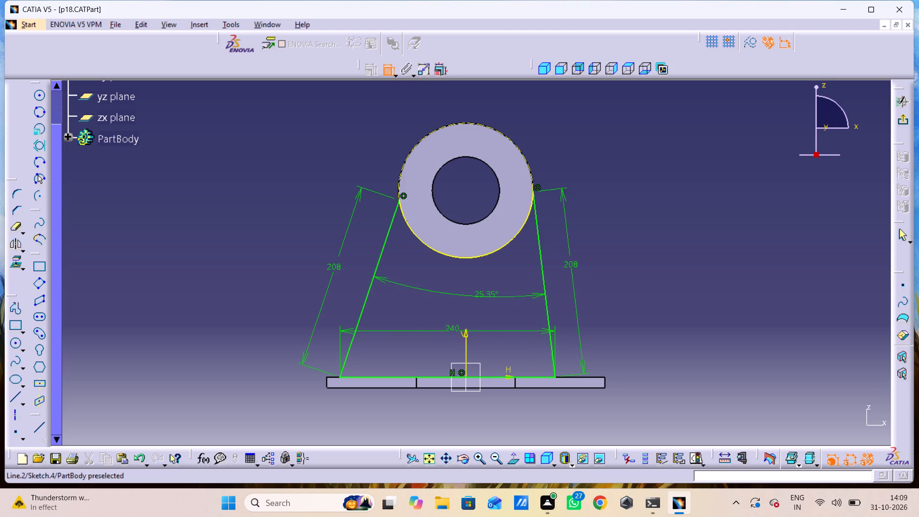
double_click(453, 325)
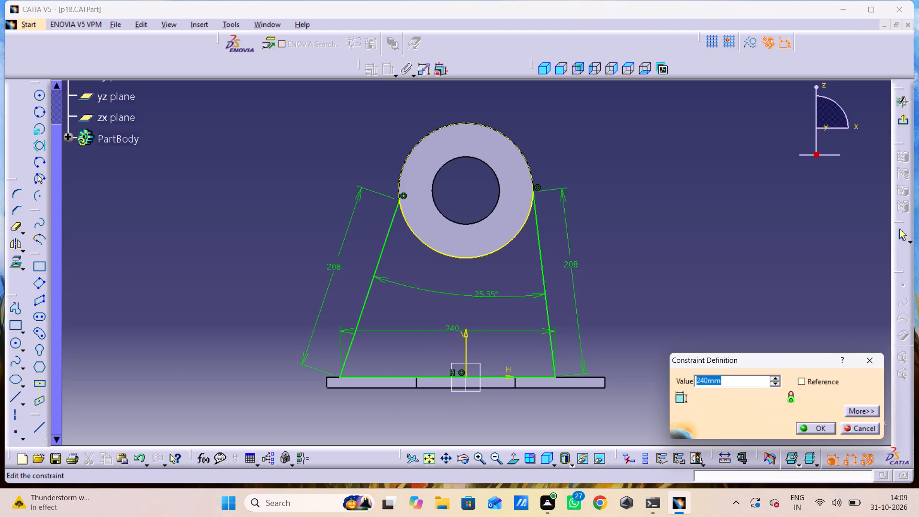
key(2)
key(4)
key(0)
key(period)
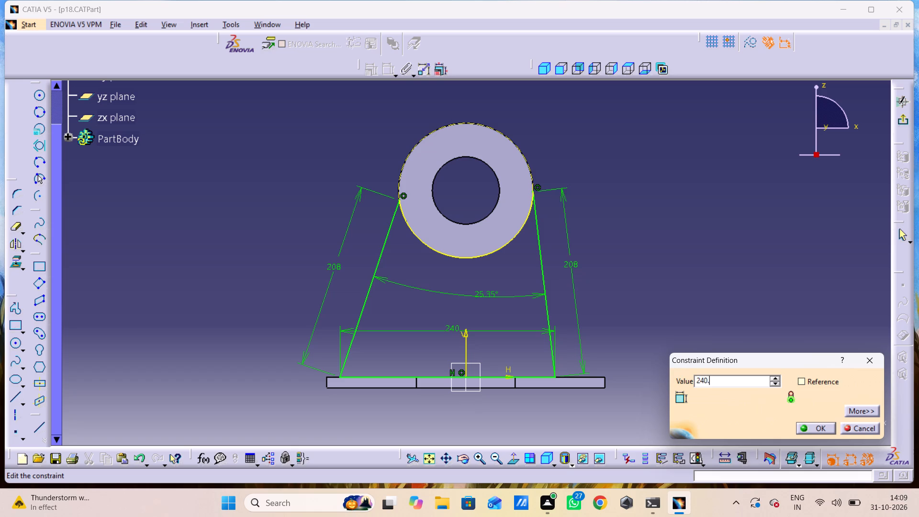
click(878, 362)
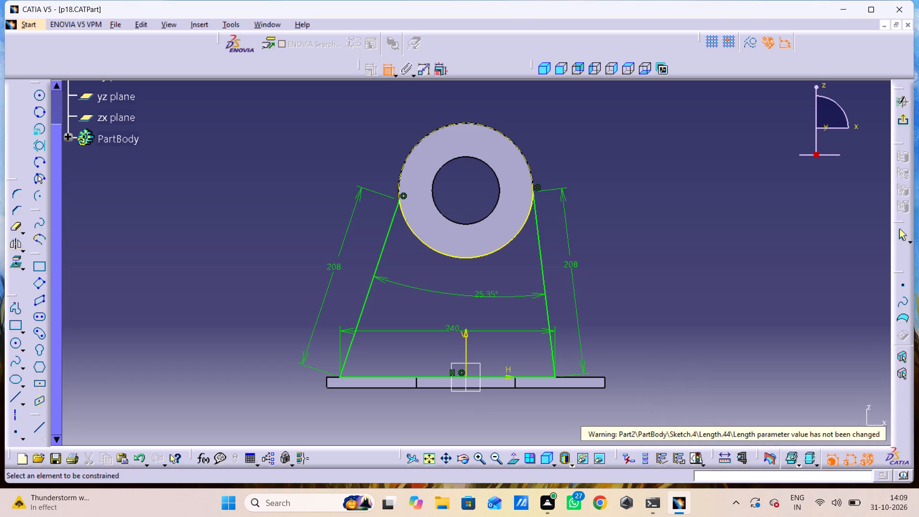
Delete the base width dimension of the web profile.
right_click(451, 328)
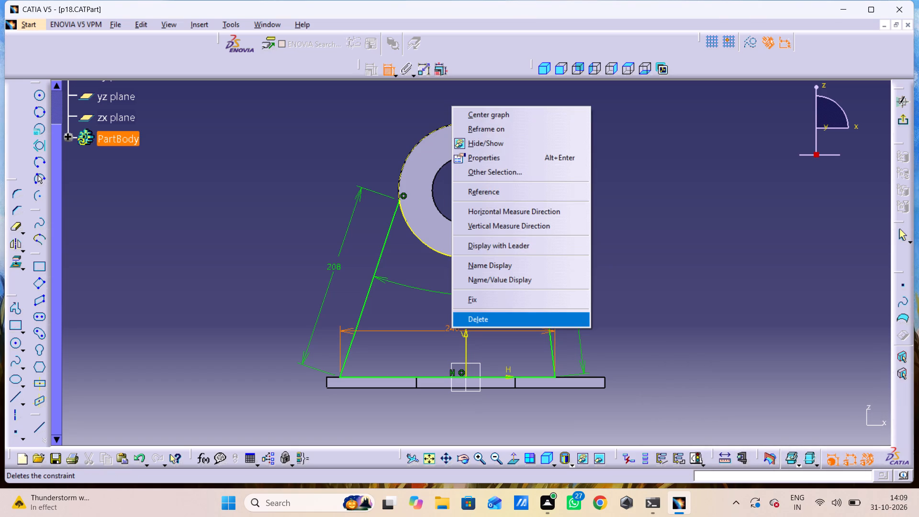
click(483, 318)
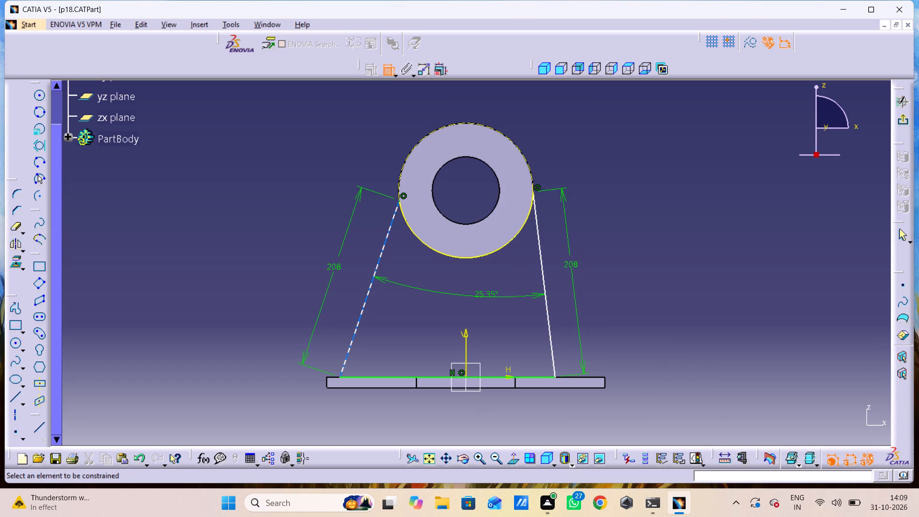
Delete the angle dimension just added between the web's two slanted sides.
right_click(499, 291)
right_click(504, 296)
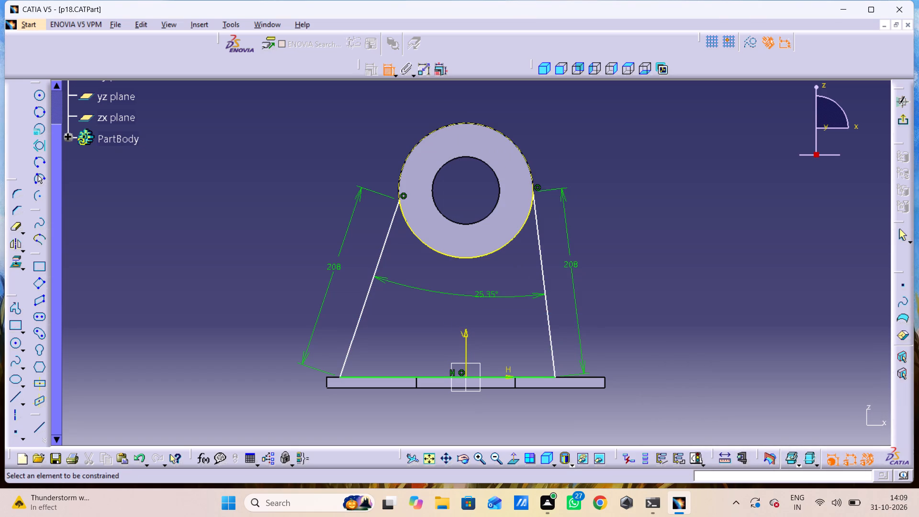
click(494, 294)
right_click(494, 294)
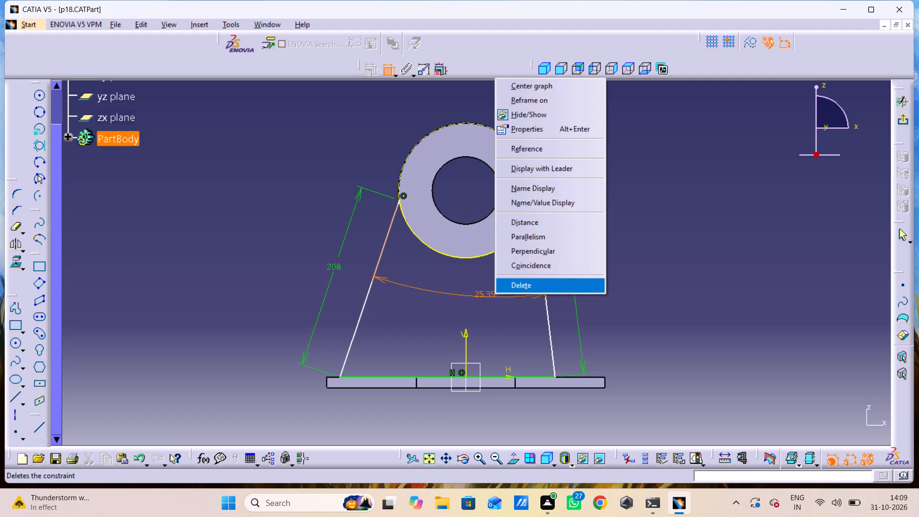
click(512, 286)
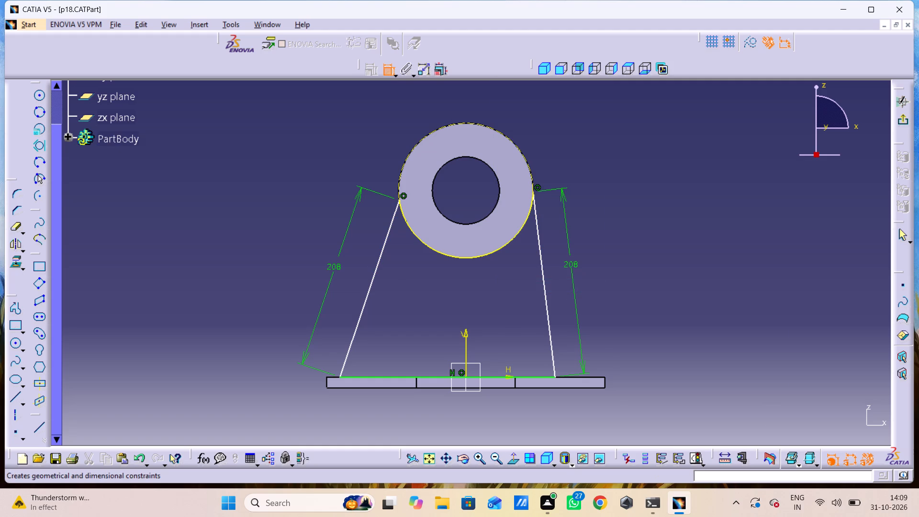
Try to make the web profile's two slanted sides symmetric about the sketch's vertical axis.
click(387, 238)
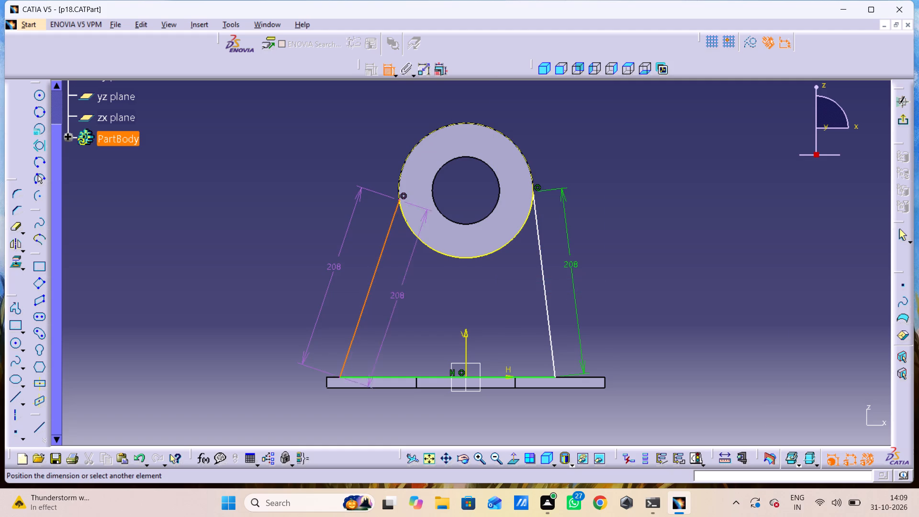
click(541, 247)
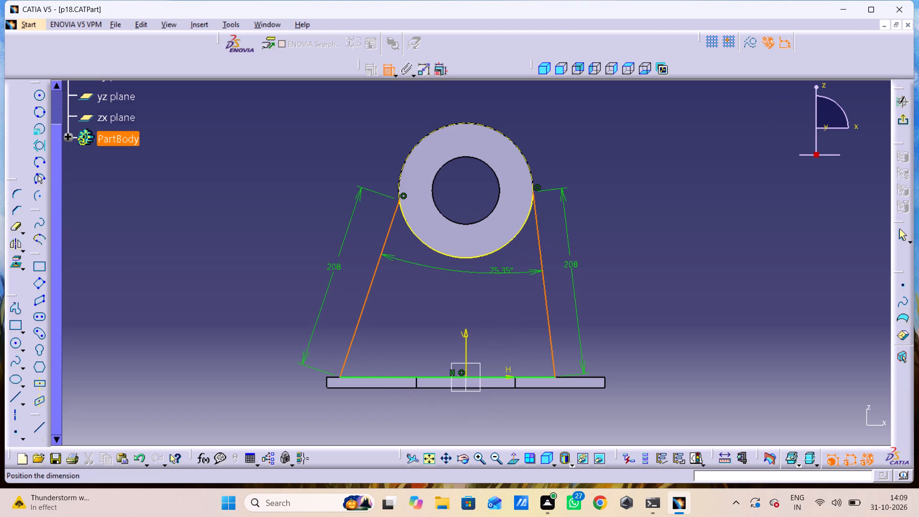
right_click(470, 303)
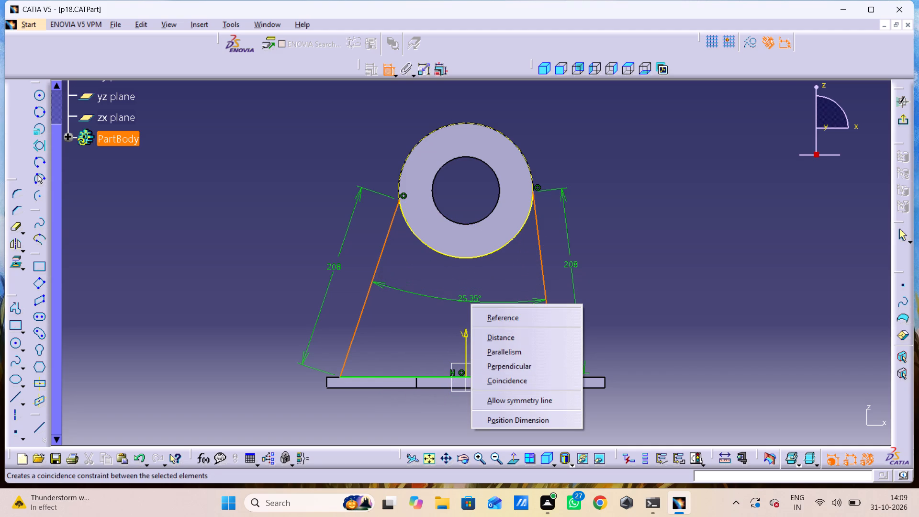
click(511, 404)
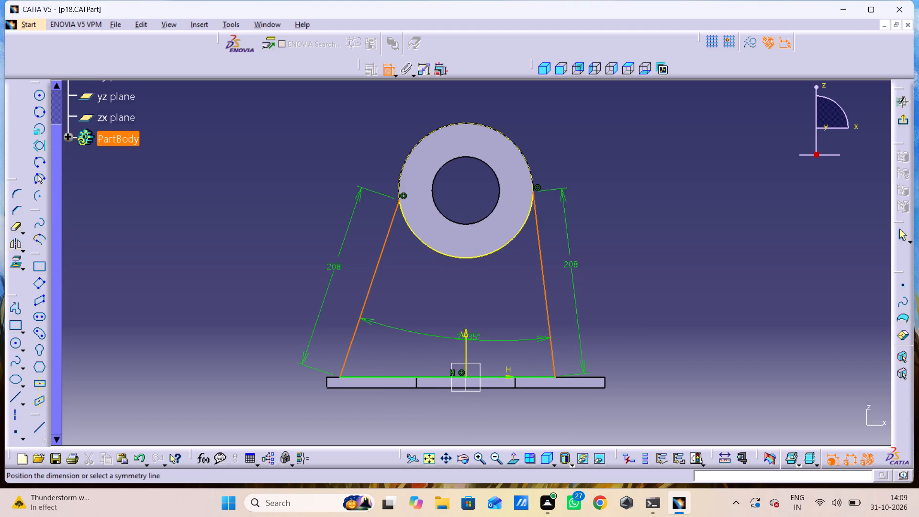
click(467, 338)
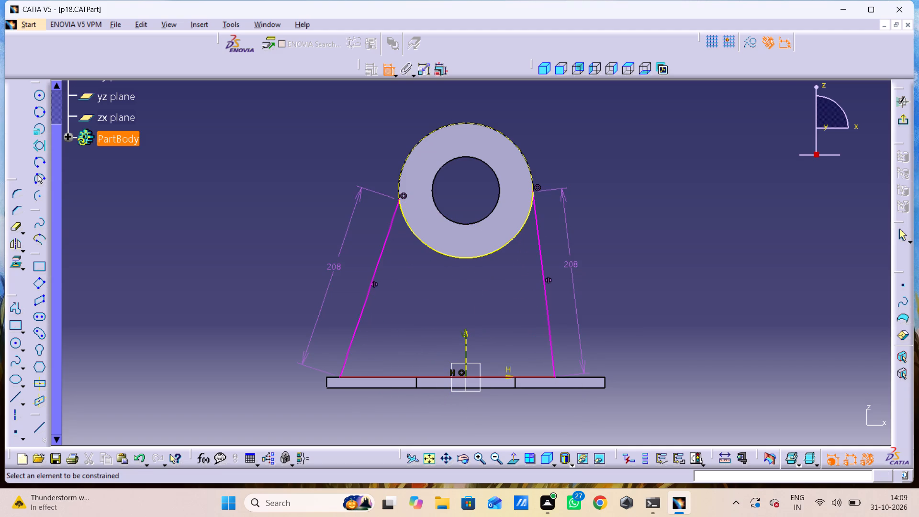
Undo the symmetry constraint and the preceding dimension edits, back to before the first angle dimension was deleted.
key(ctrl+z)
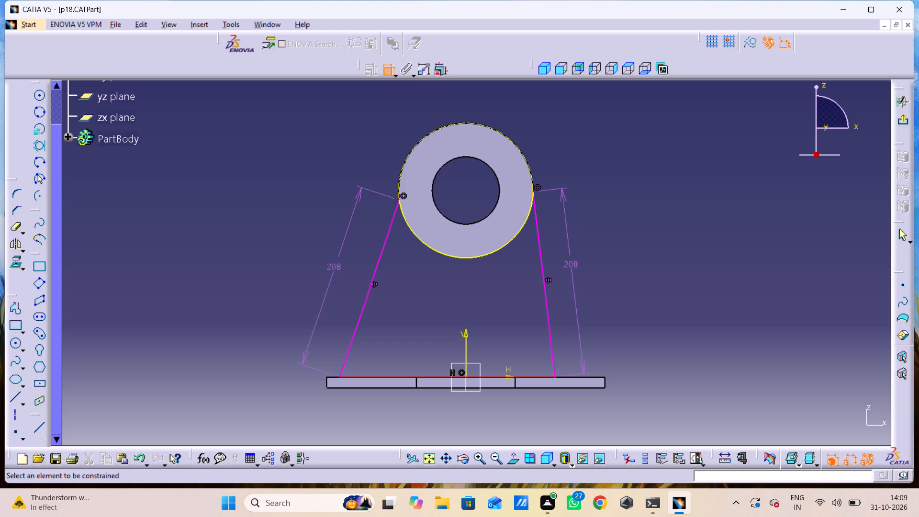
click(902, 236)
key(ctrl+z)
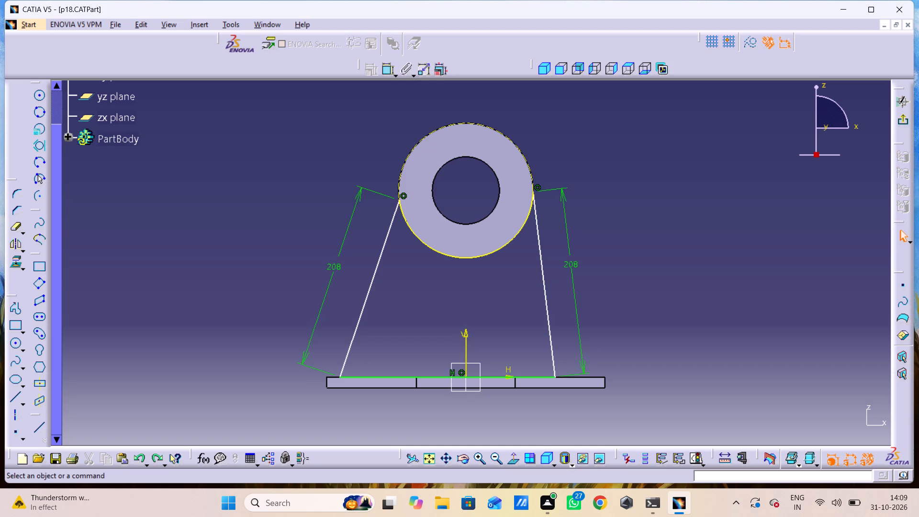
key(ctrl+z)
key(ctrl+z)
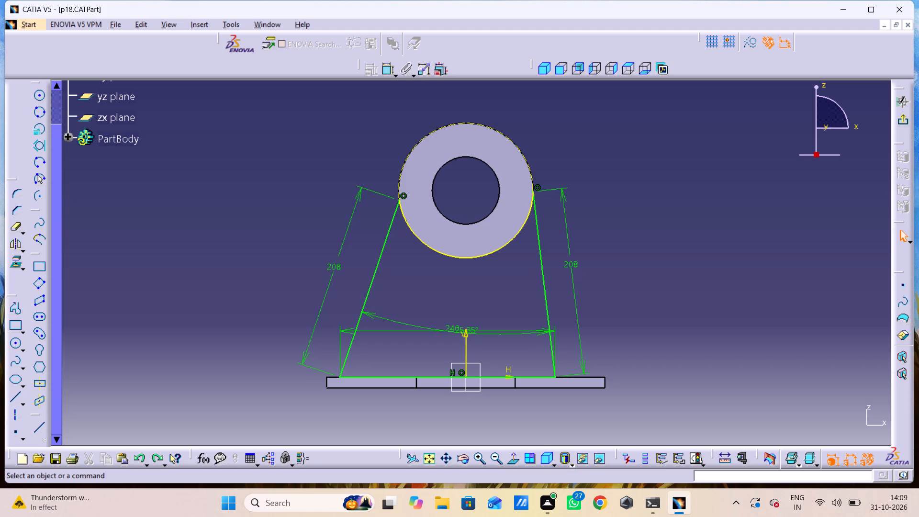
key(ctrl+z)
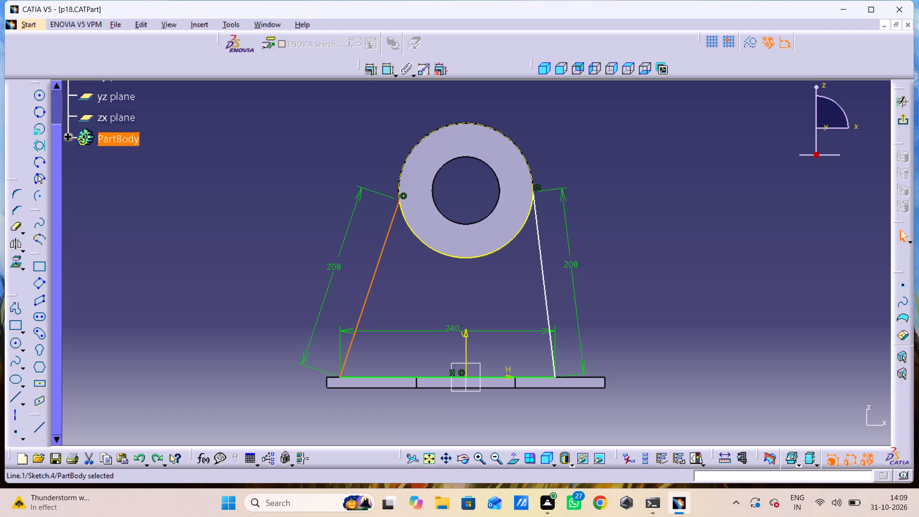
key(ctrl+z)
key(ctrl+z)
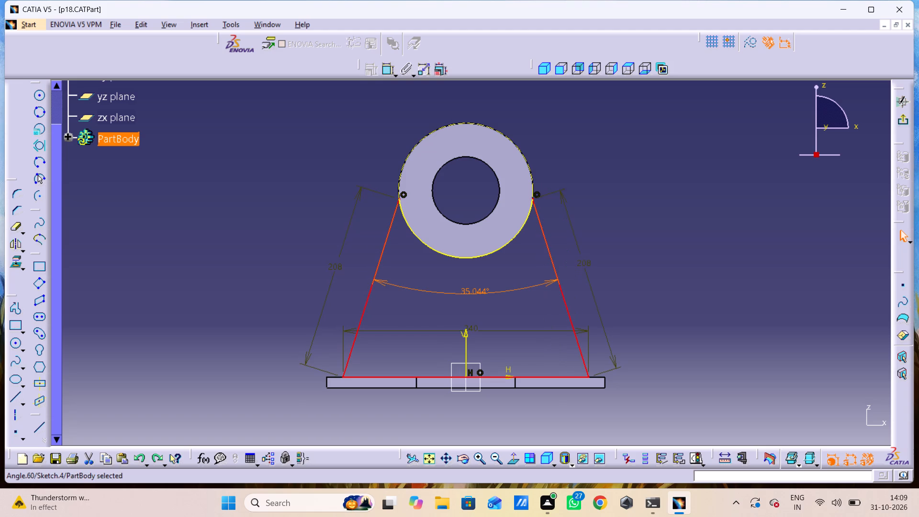
Delete the angle dimension between the two slanted sides of the web profile.
right_click(508, 289)
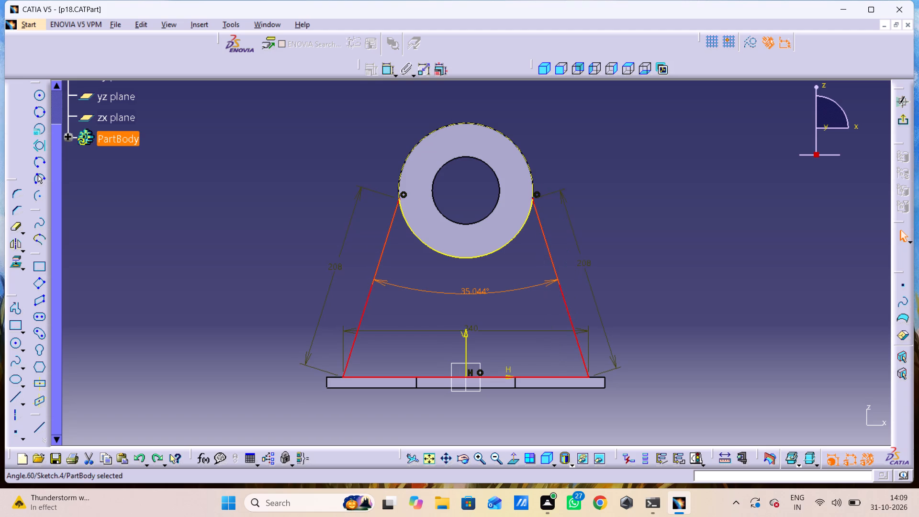
right_click(503, 293)
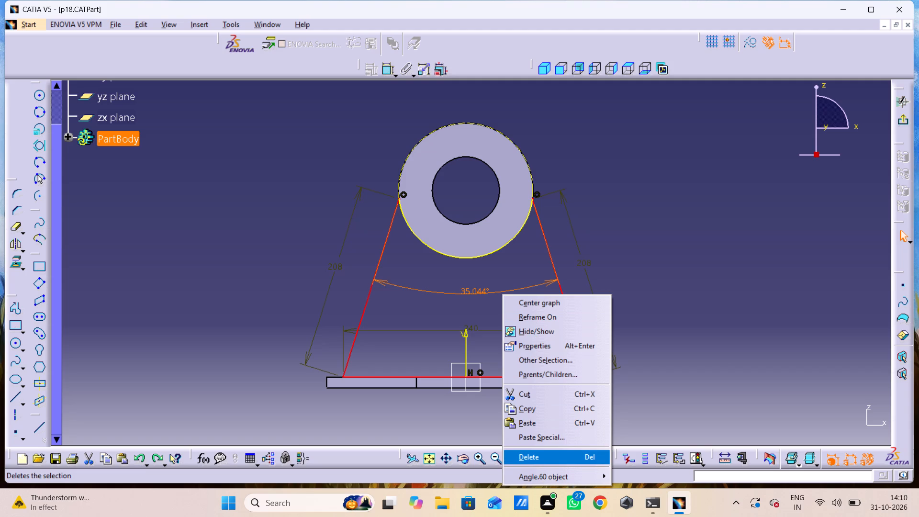
drag(560, 462, 576, 448)
click(558, 456)
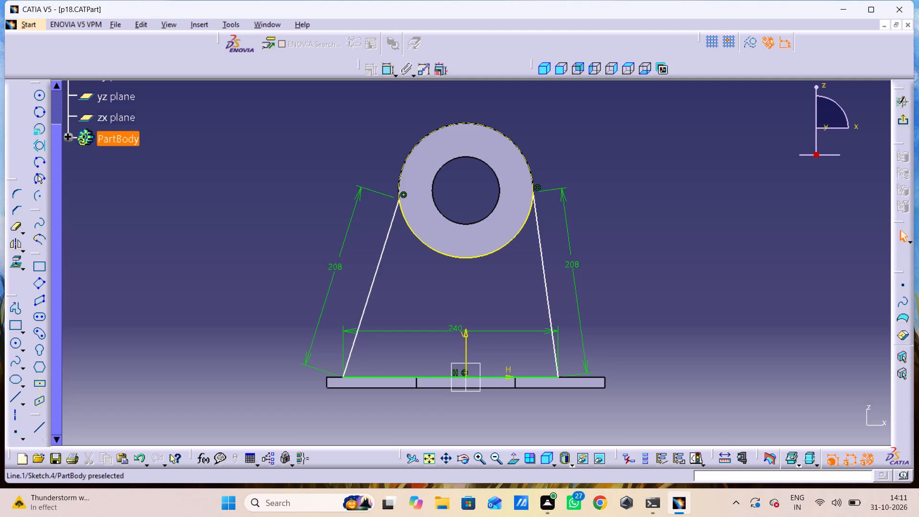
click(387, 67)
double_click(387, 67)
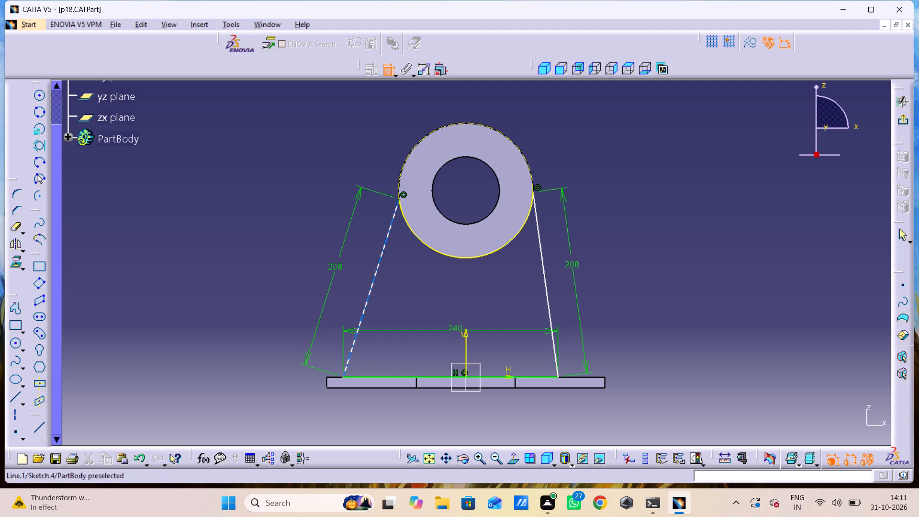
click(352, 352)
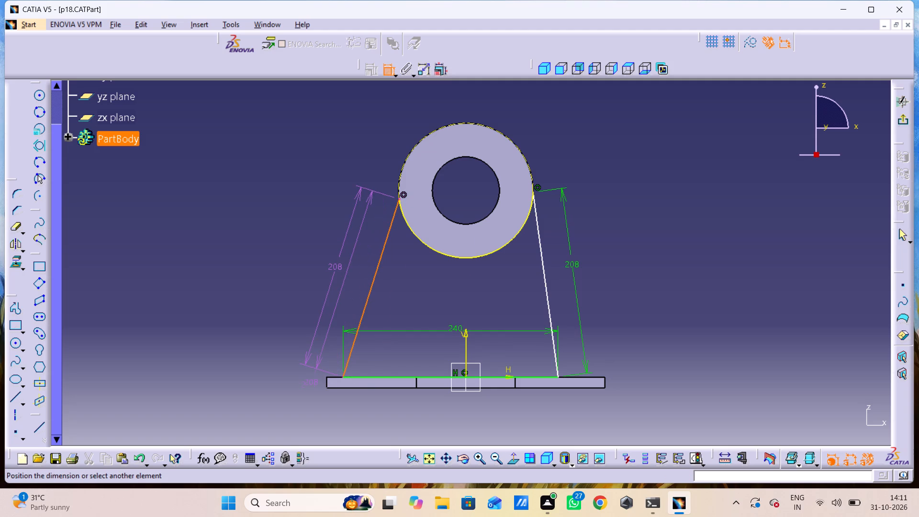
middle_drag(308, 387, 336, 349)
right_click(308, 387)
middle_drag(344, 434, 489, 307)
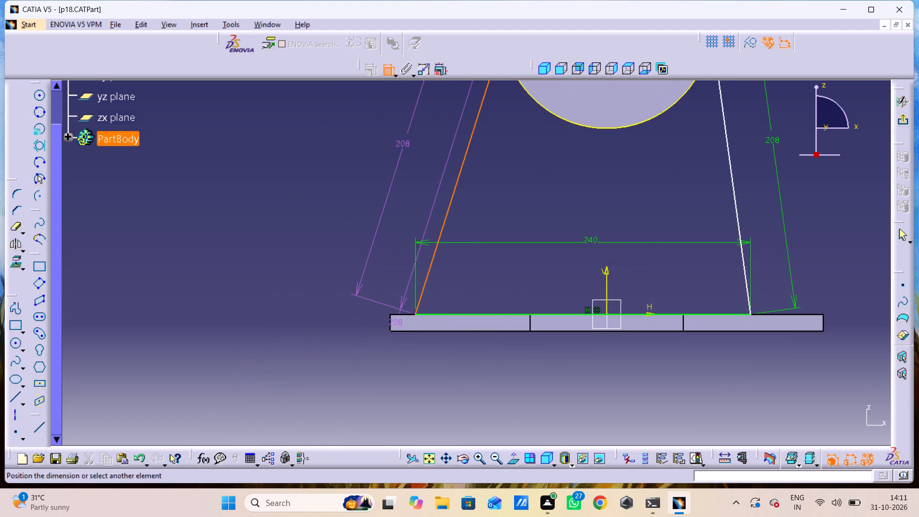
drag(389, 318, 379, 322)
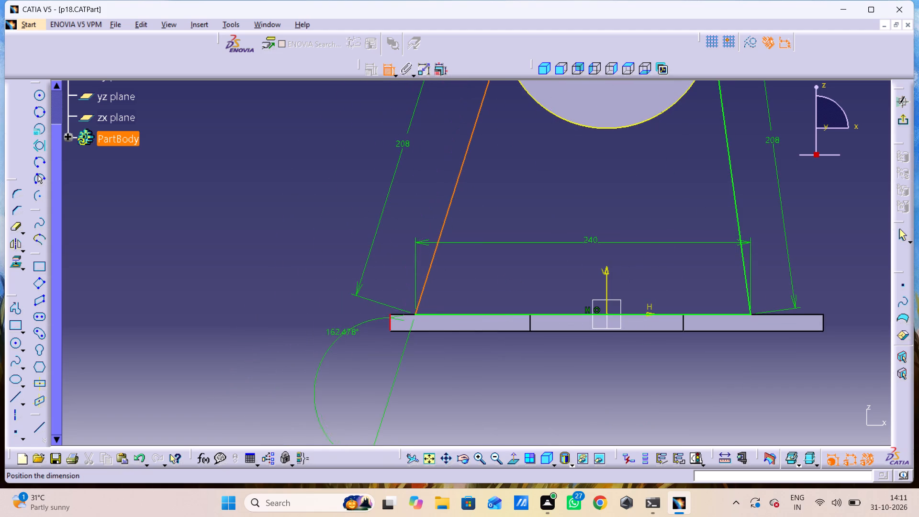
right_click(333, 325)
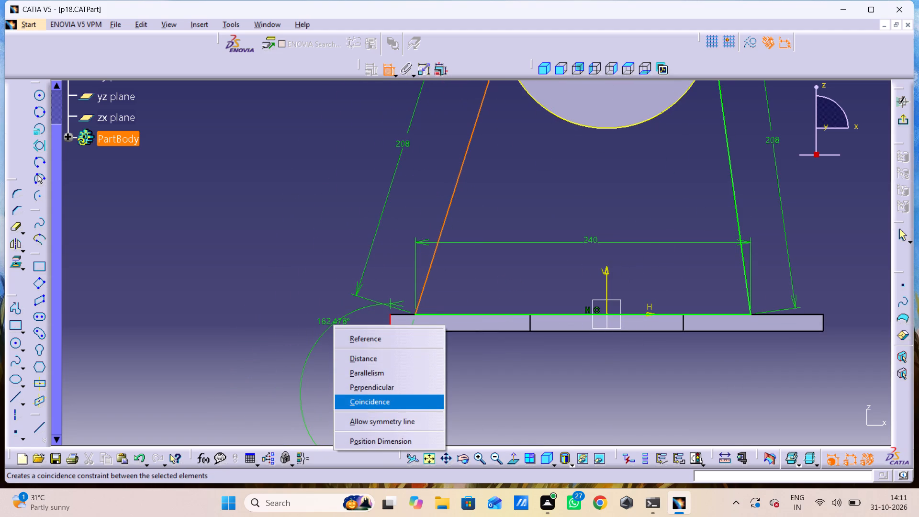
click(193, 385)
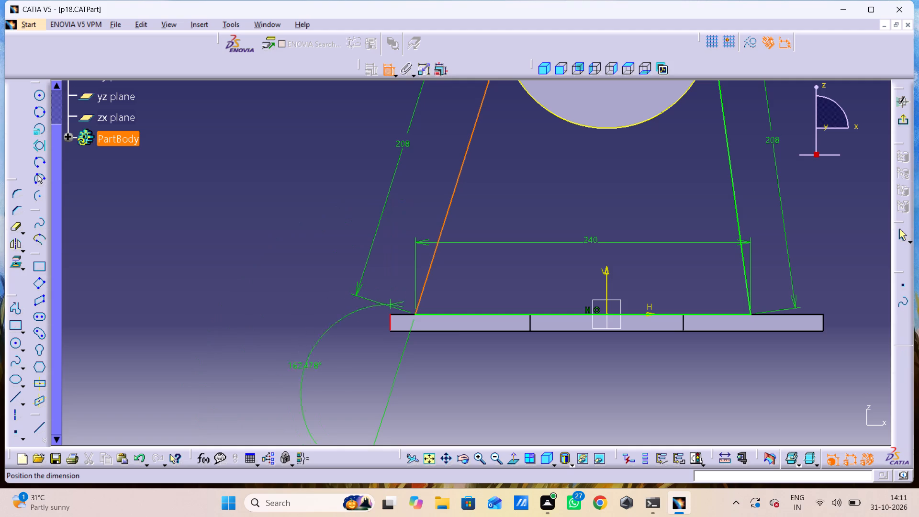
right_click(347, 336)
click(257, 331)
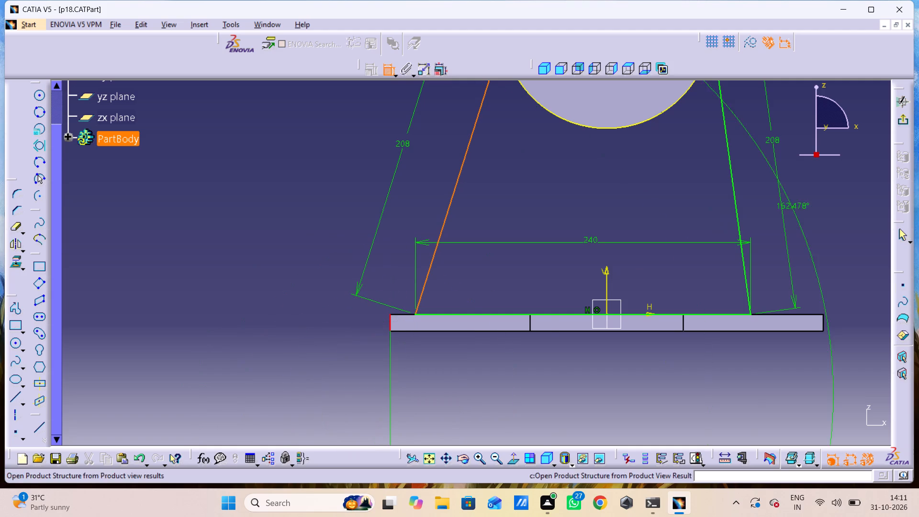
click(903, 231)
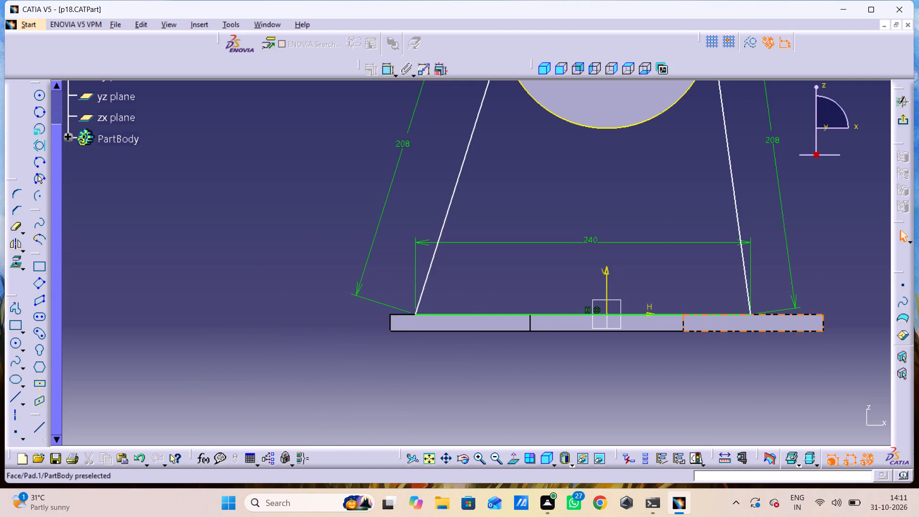
Delete the length dimension of the web profile's right slanted side.
middle_drag(691, 165, 717, 212)
right_click(691, 165)
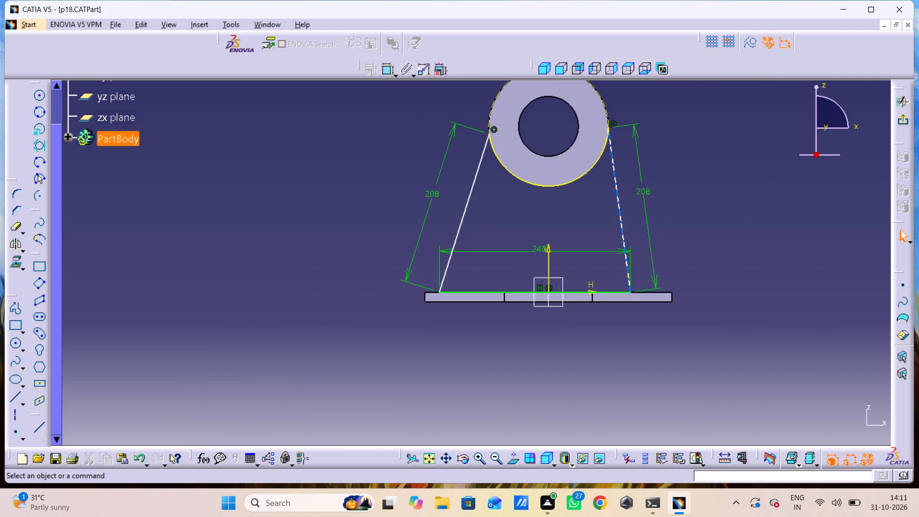
click(642, 171)
right_click(642, 171)
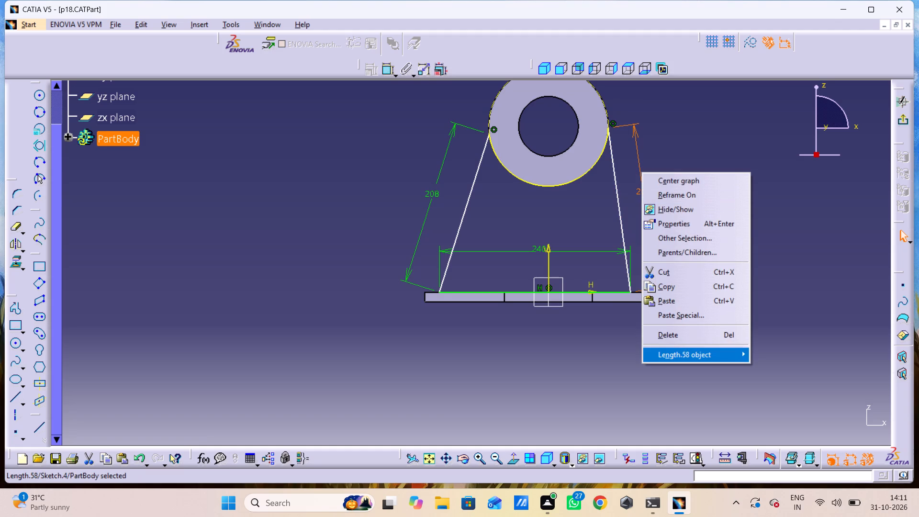
click(715, 339)
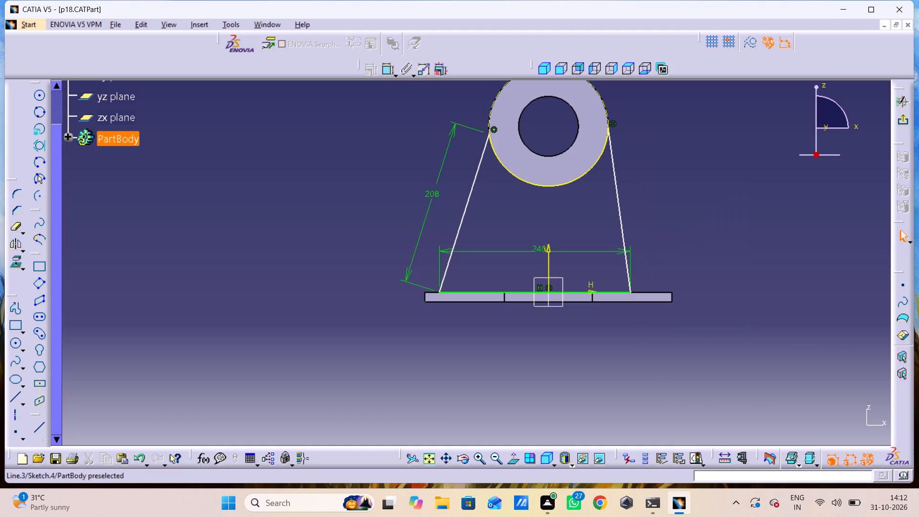
Delete the base width dimension of the web profile.
click(588, 251)
right_click(588, 251)
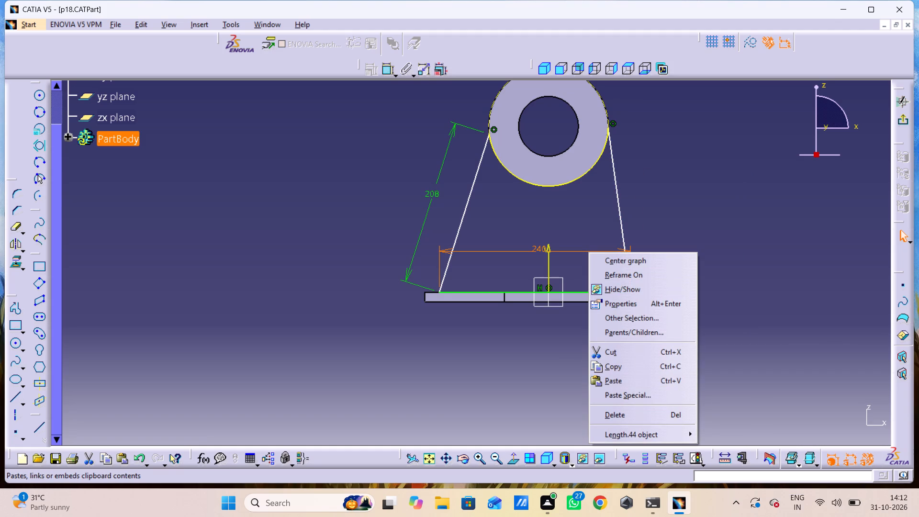
click(672, 409)
click(618, 416)
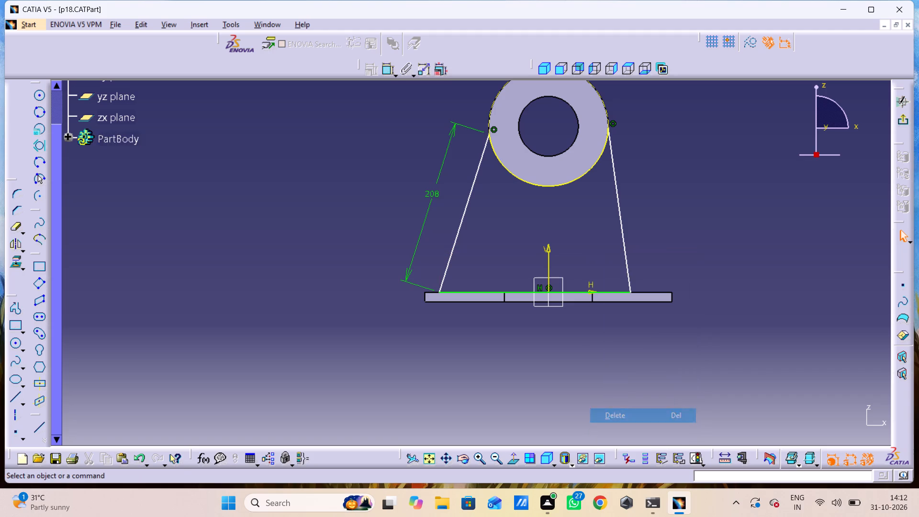
Delete the length dimension of the web profile's left slanted side.
click(429, 192)
right_click(429, 192)
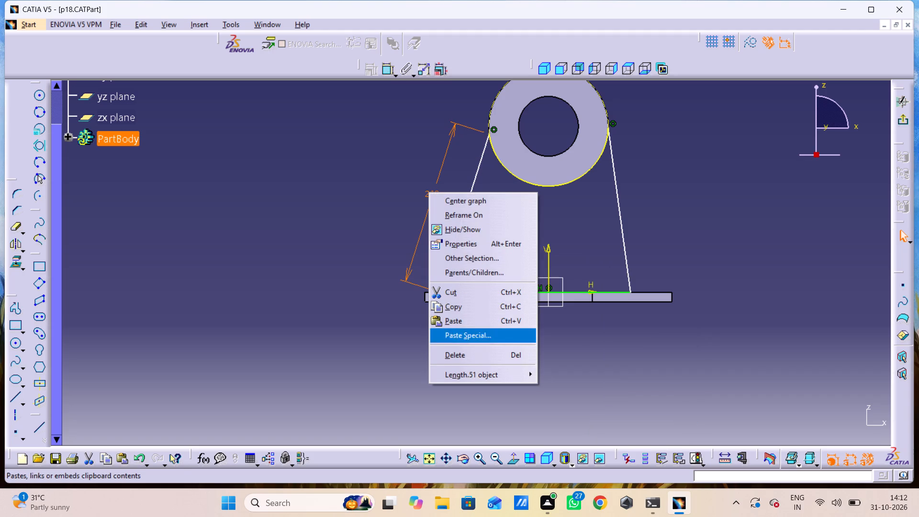
click(487, 361)
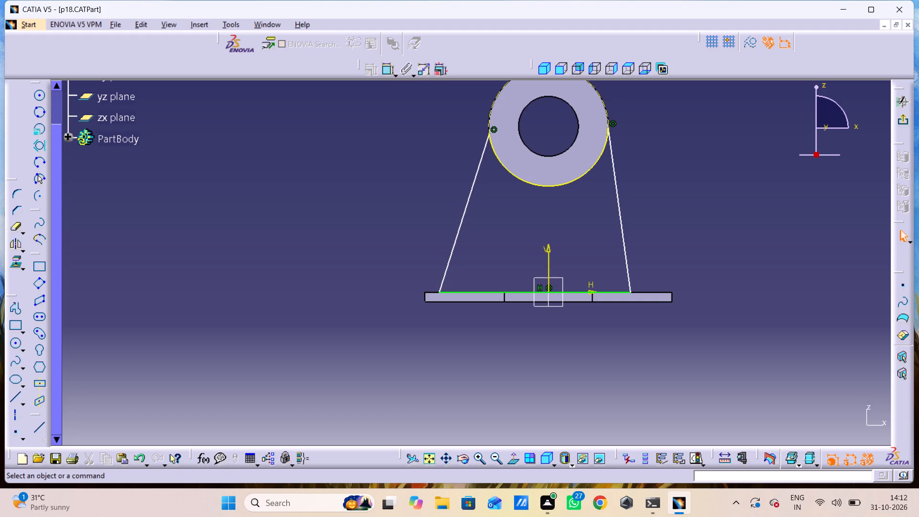
Start the Constraint command for the web profile.
double_click(384, 68)
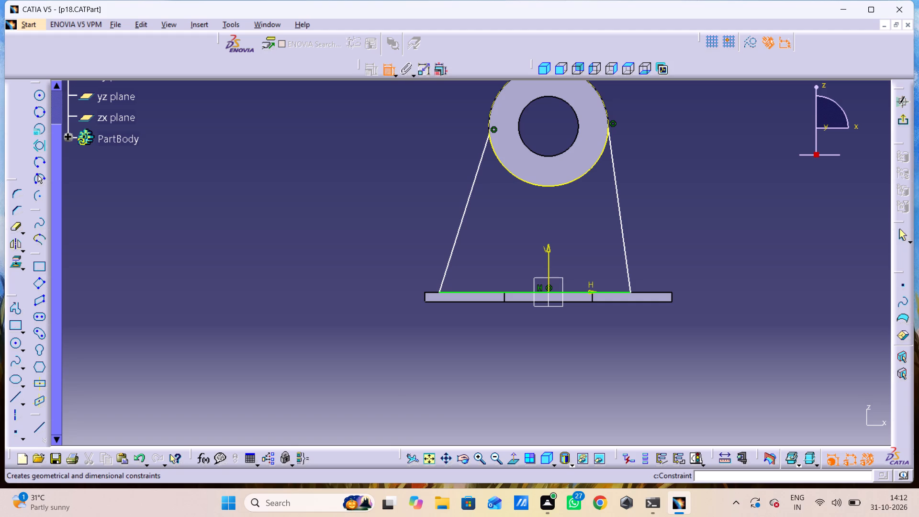
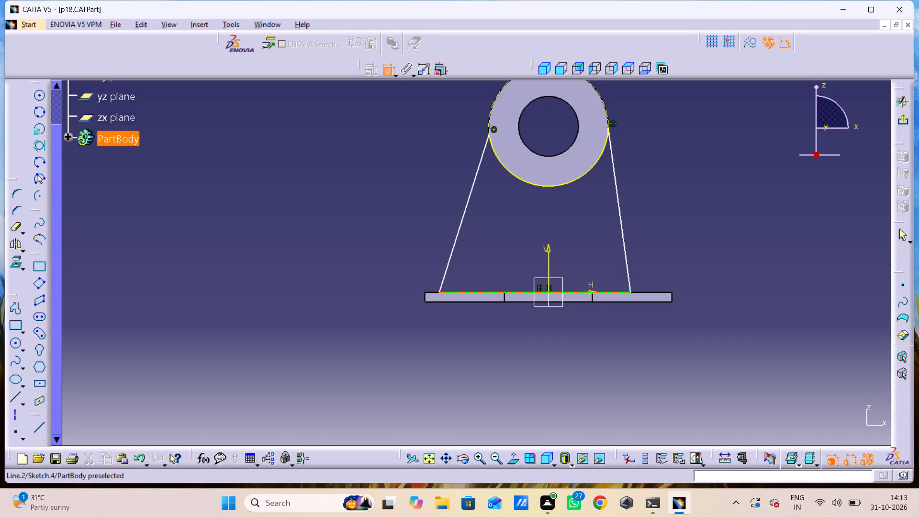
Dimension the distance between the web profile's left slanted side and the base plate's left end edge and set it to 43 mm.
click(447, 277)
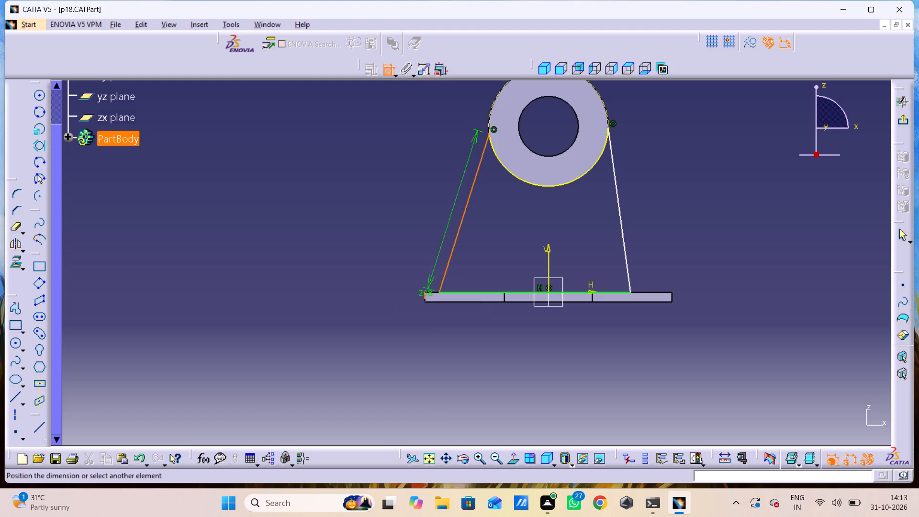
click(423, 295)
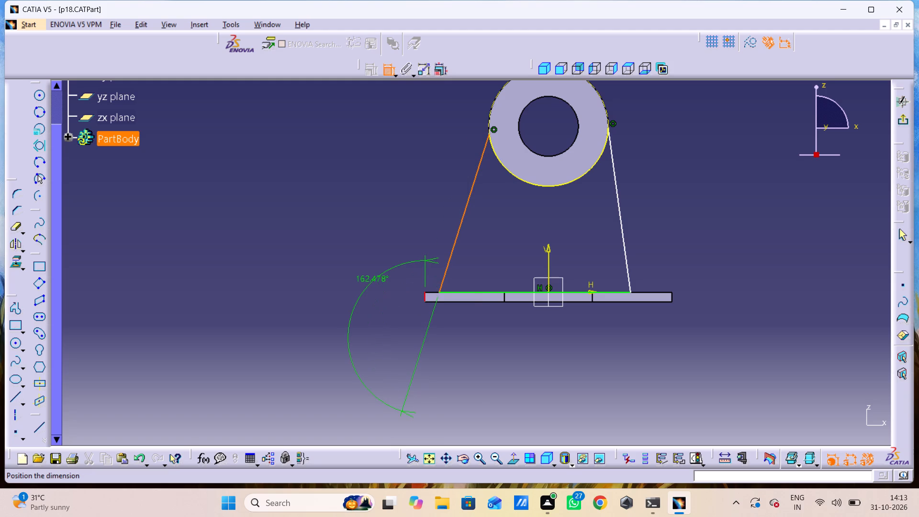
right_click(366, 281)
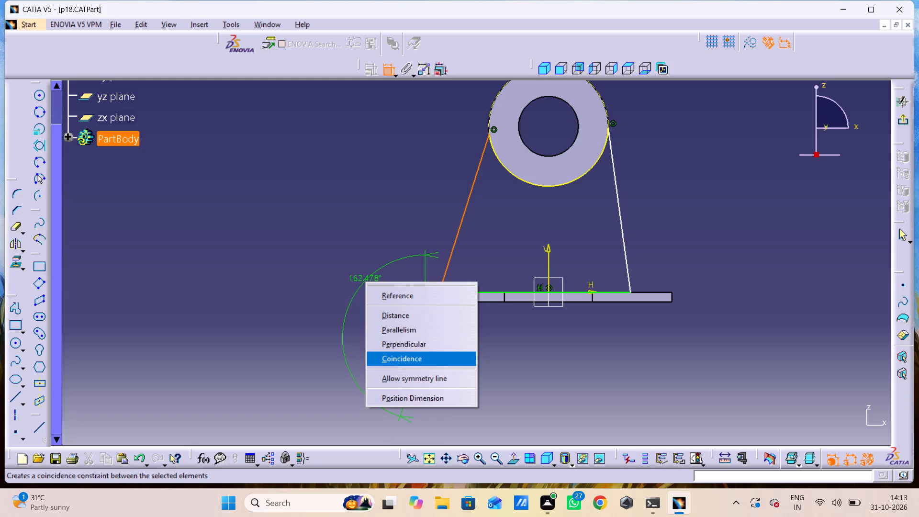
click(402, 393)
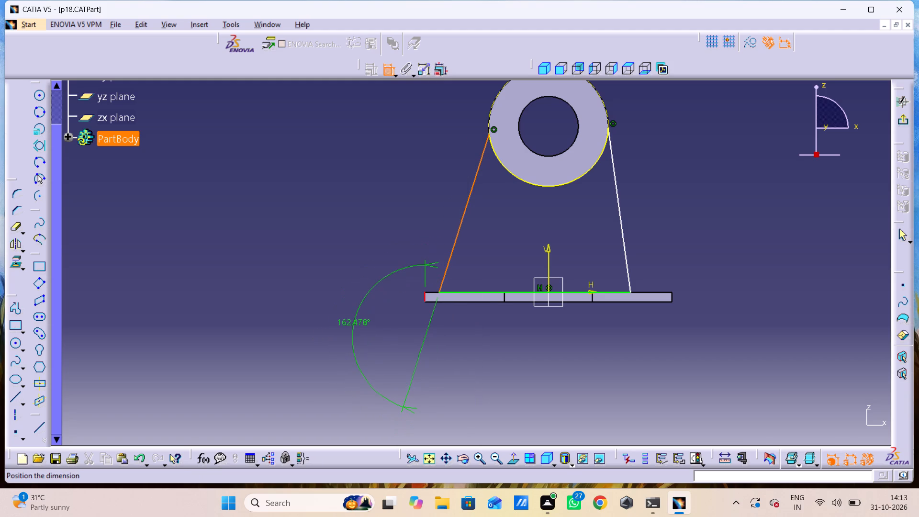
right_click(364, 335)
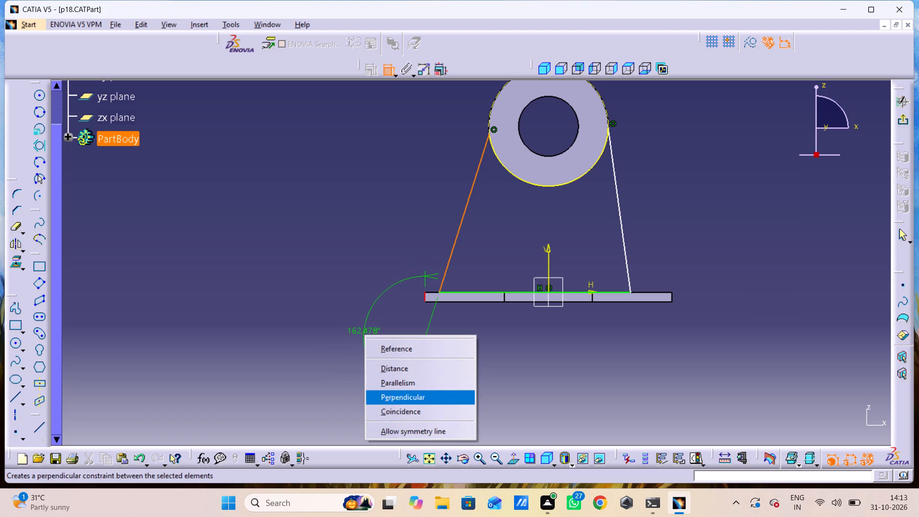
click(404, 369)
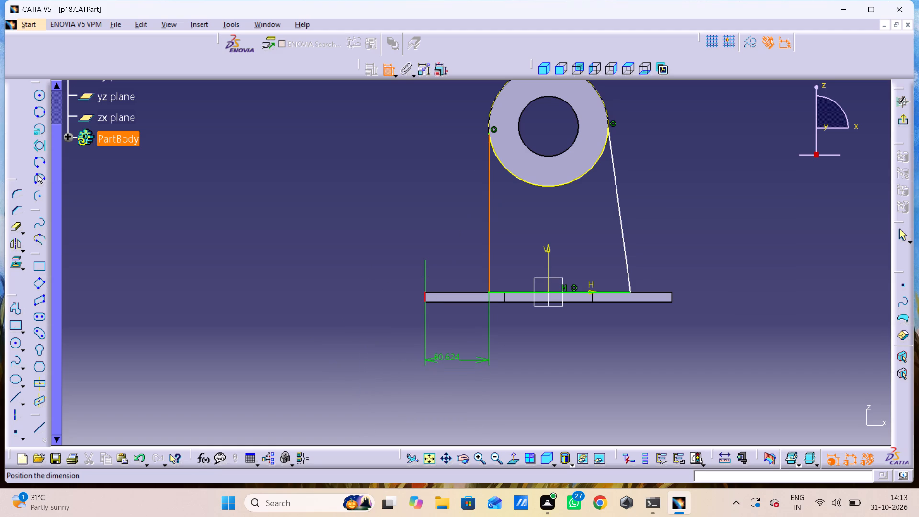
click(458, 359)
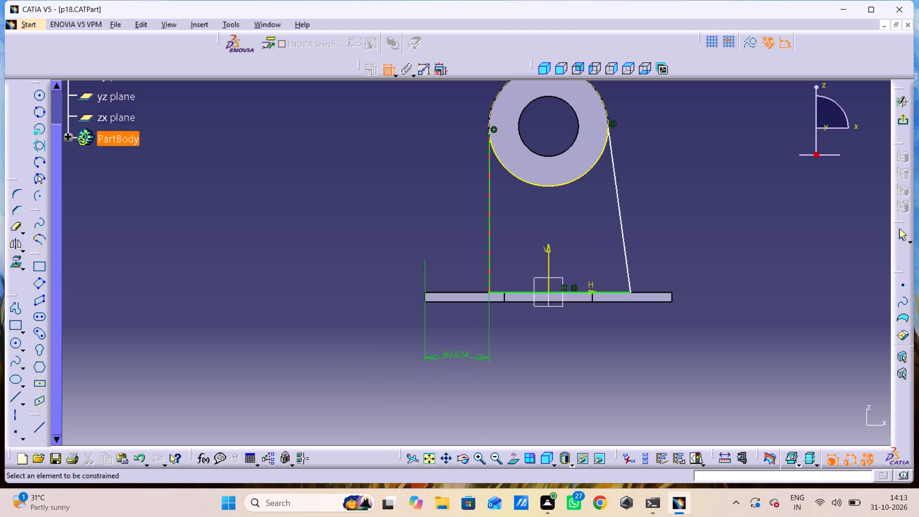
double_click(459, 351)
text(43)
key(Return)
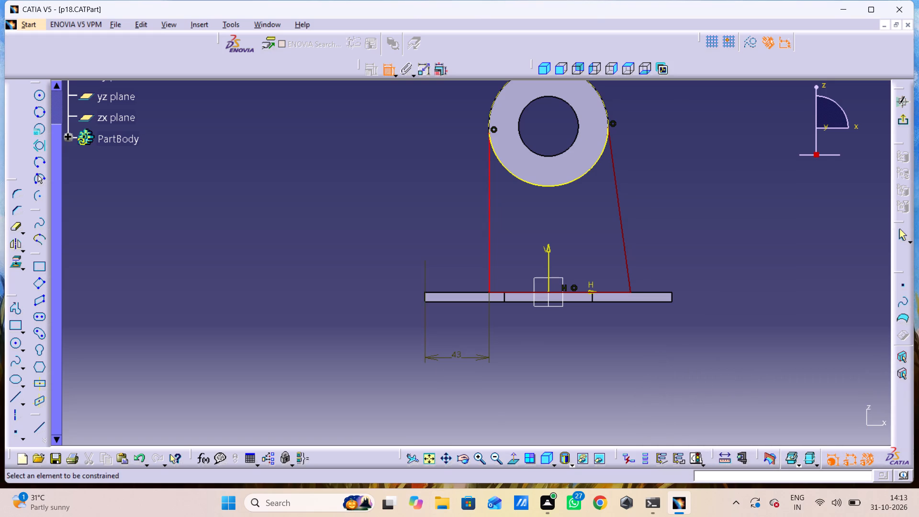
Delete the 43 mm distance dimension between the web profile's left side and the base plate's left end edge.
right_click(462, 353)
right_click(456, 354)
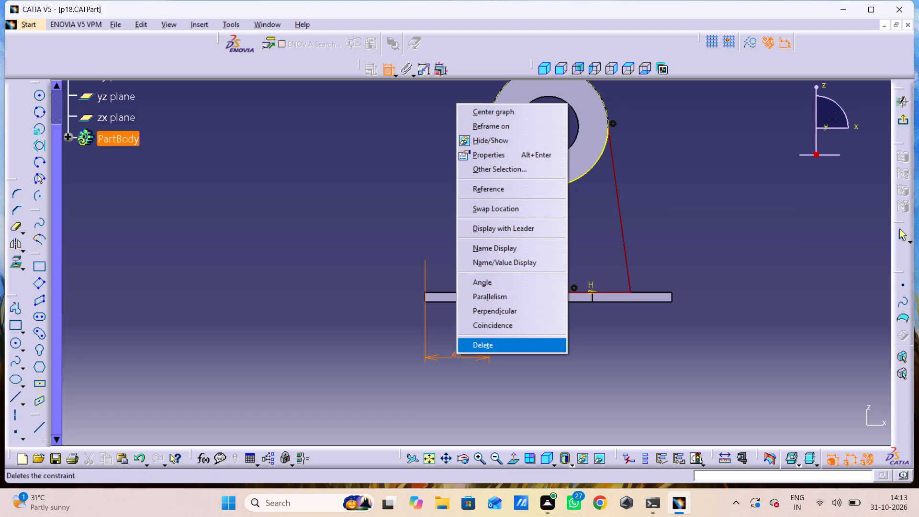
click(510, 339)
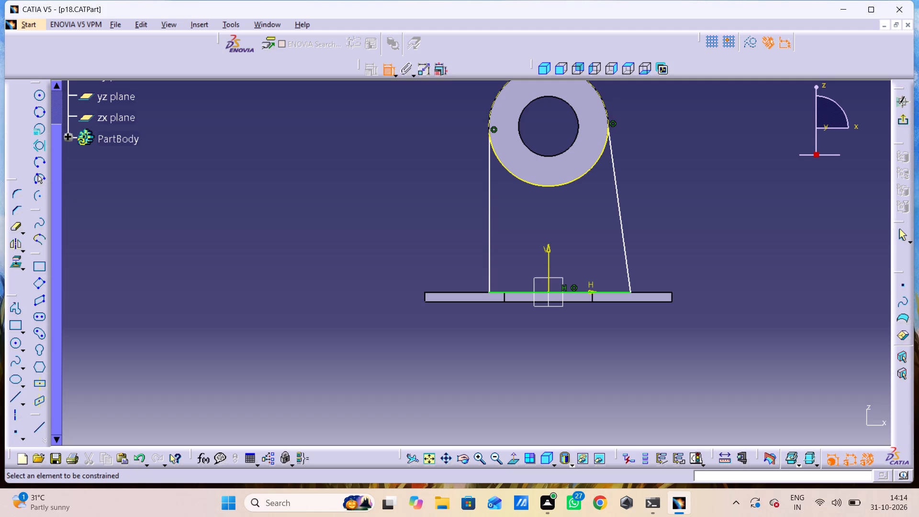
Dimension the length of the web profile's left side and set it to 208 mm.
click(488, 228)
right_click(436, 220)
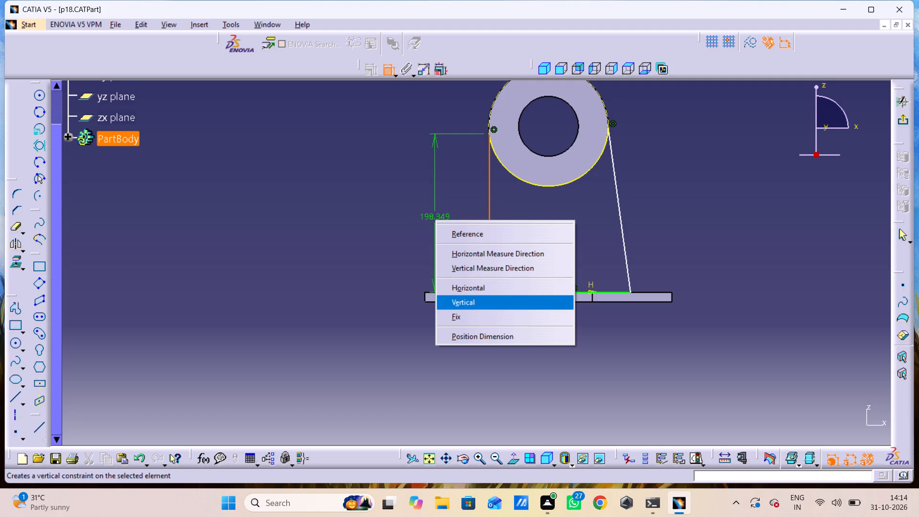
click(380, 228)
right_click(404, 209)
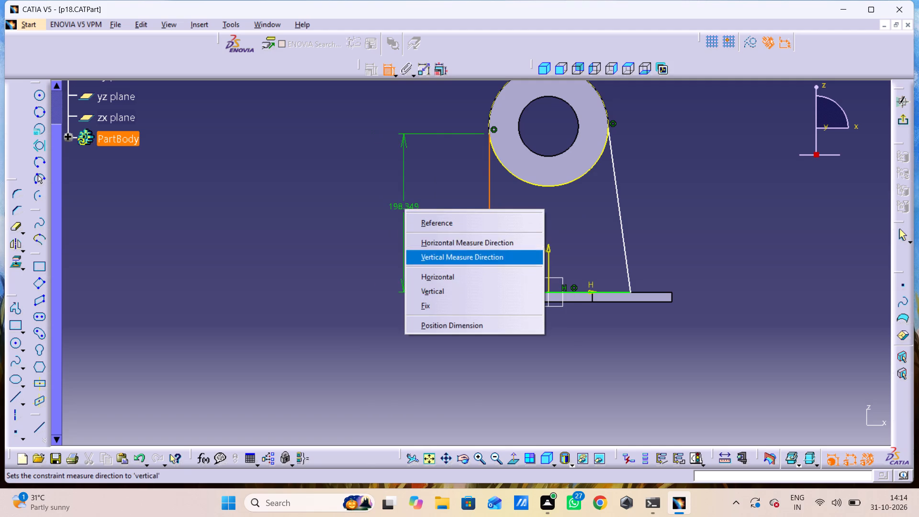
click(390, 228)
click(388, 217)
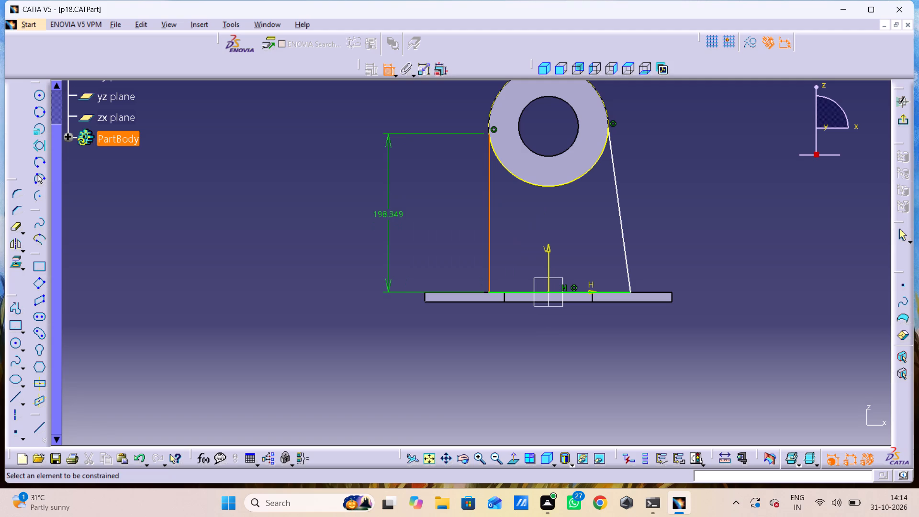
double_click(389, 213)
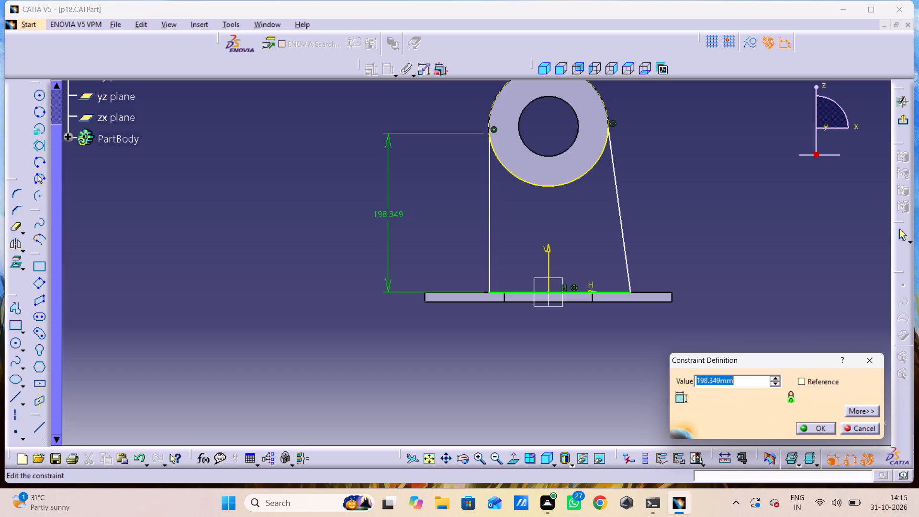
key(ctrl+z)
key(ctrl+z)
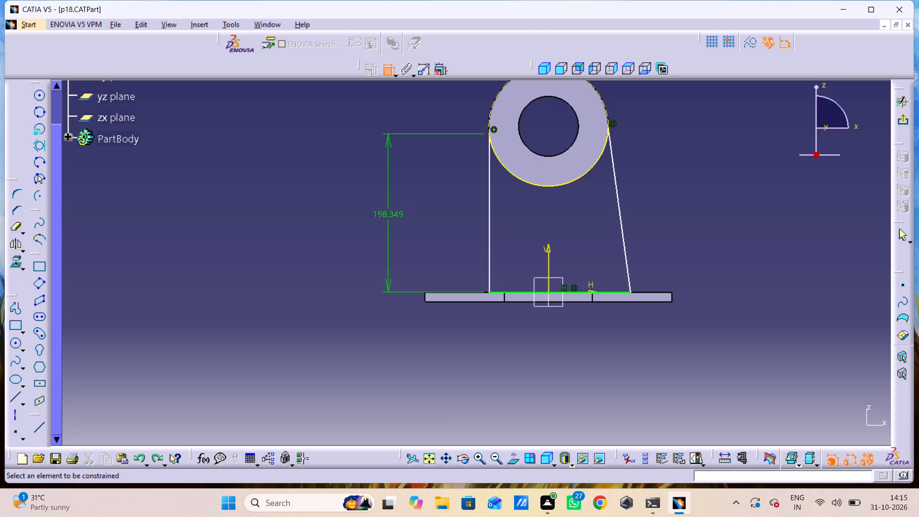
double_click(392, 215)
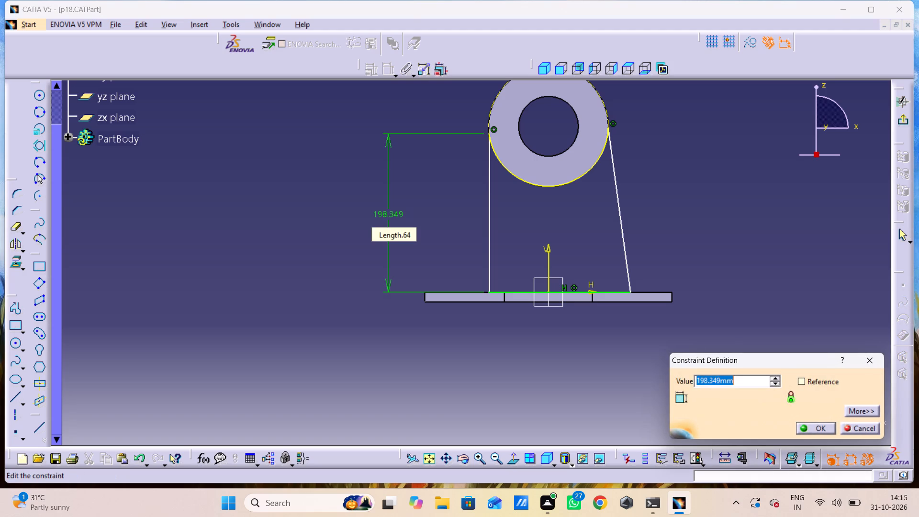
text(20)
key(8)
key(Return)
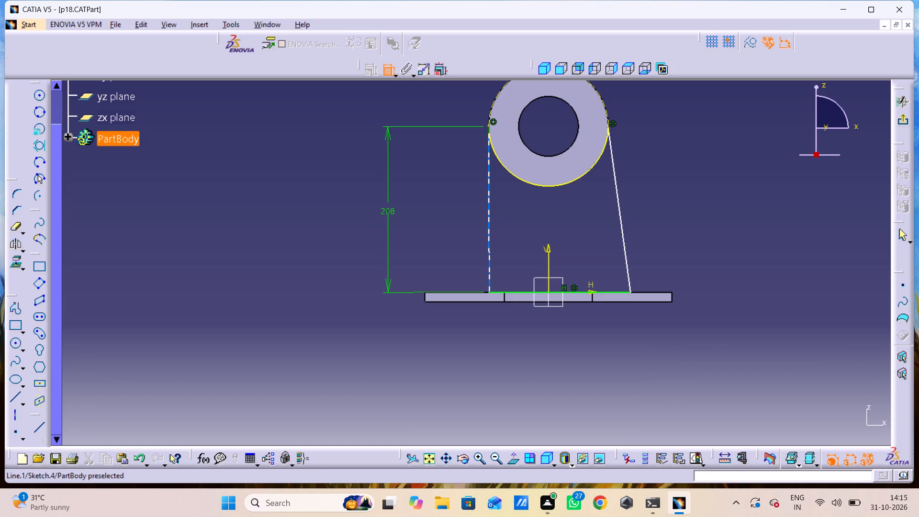
Add an angle dimension between the web profile's left side and the base plate's left end edge and convert it to a distance.
click(488, 274)
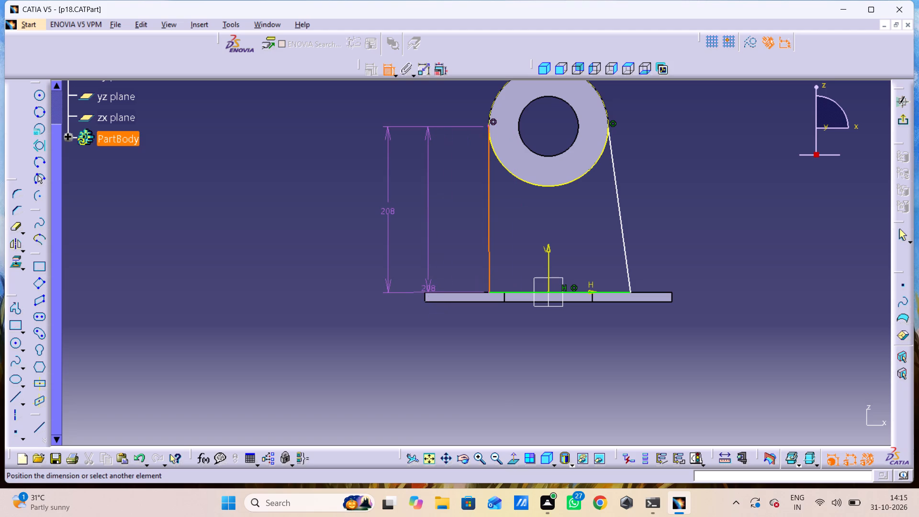
click(426, 298)
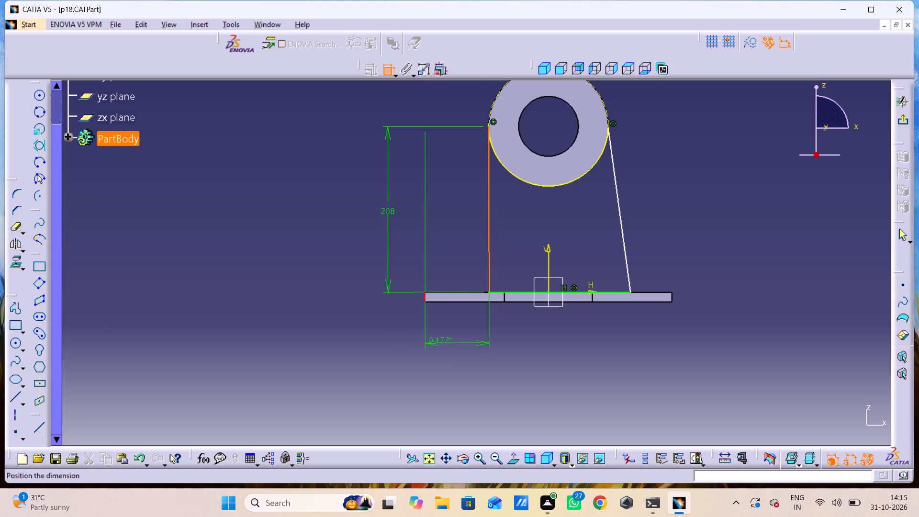
click(462, 341)
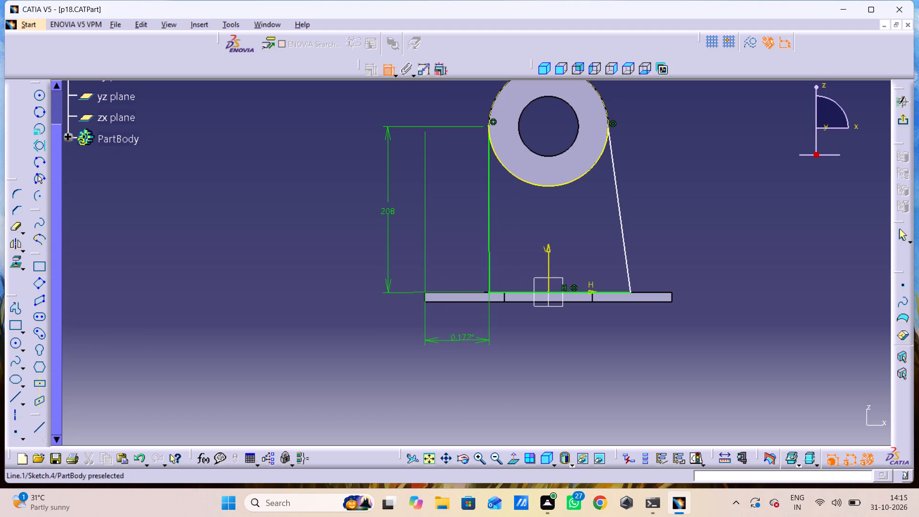
double_click(459, 337)
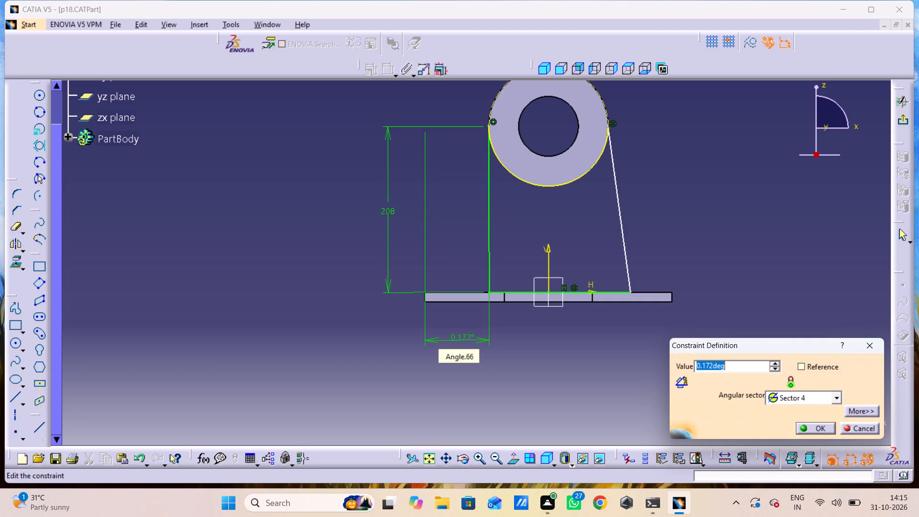
click(801, 368)
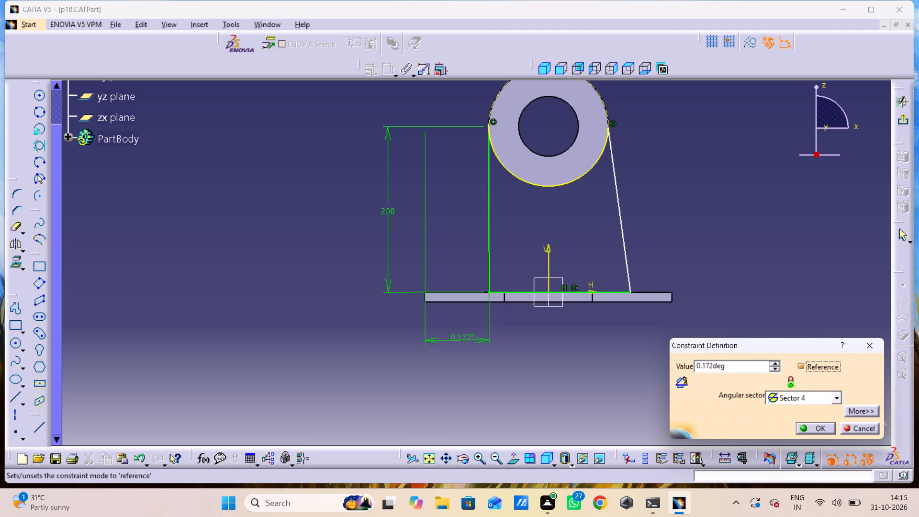
click(800, 367)
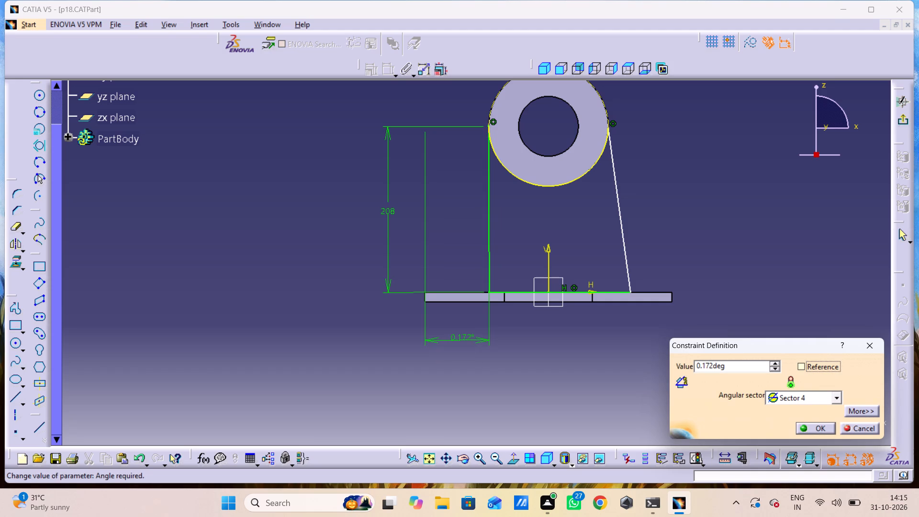
click(765, 312)
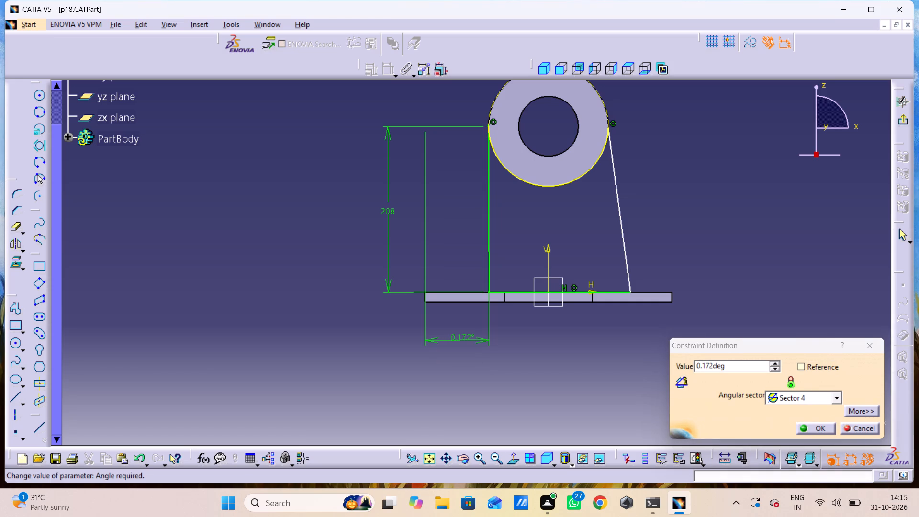
drag(871, 347, 866, 347)
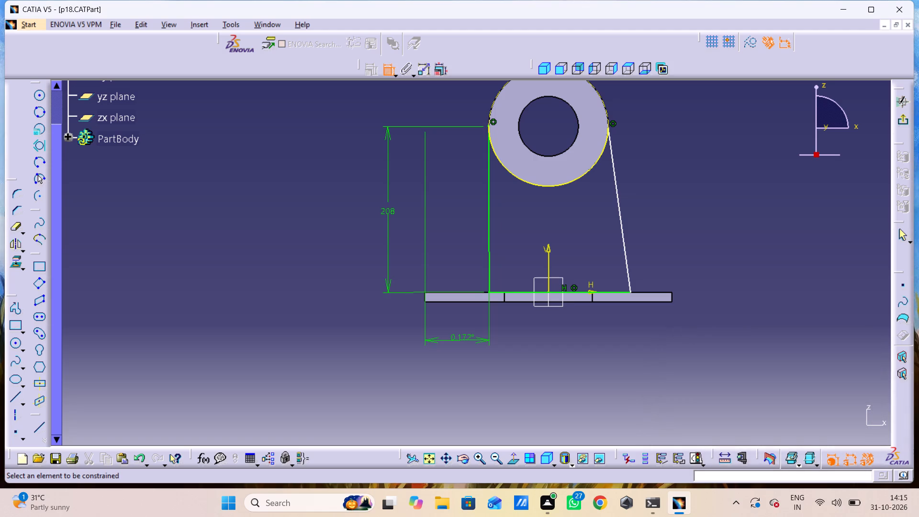
right_click(456, 343)
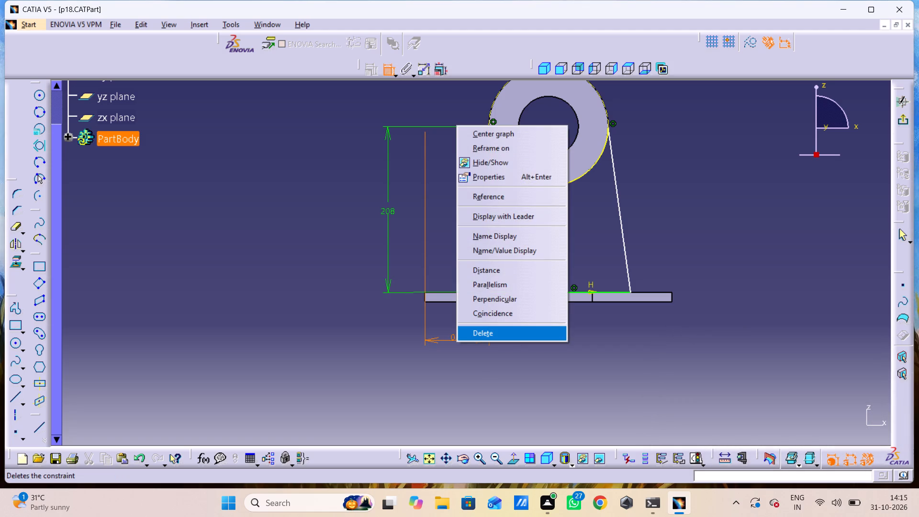
click(491, 268)
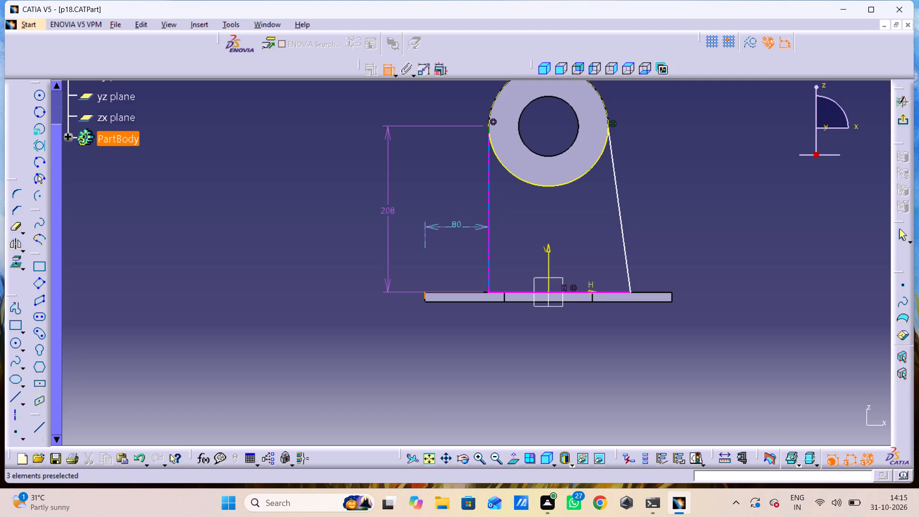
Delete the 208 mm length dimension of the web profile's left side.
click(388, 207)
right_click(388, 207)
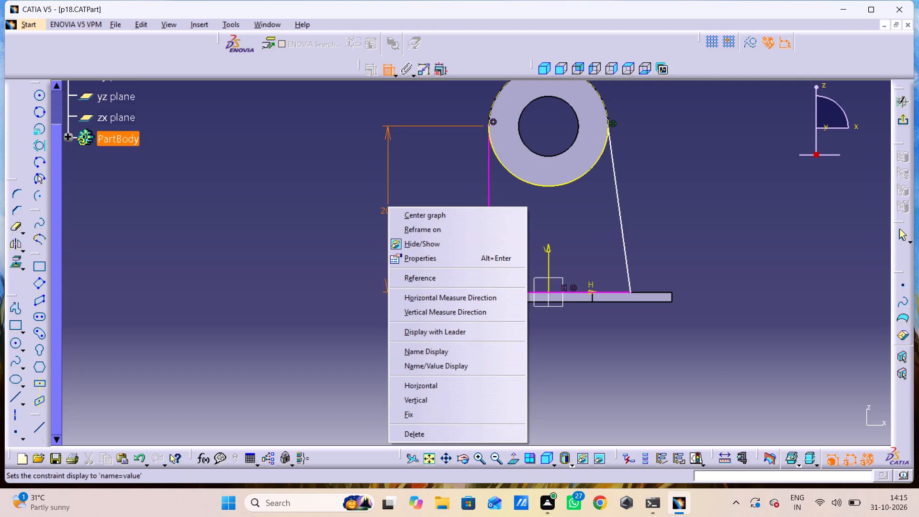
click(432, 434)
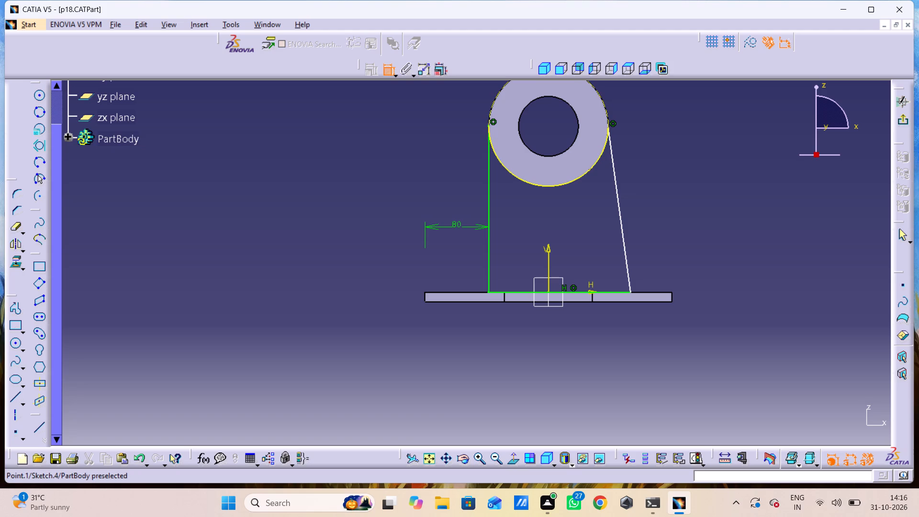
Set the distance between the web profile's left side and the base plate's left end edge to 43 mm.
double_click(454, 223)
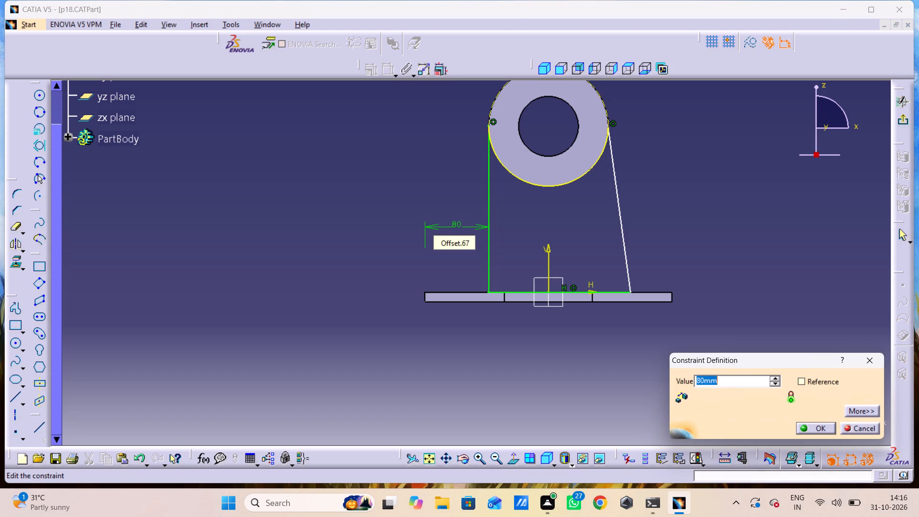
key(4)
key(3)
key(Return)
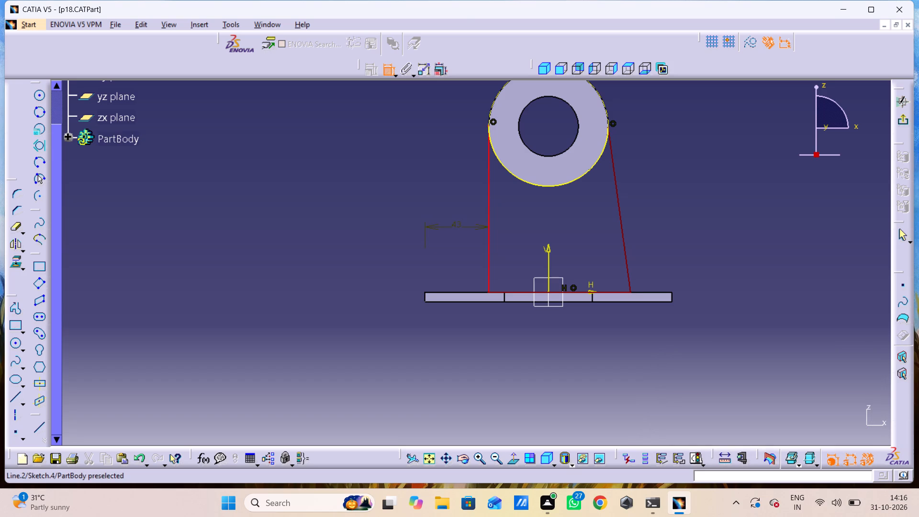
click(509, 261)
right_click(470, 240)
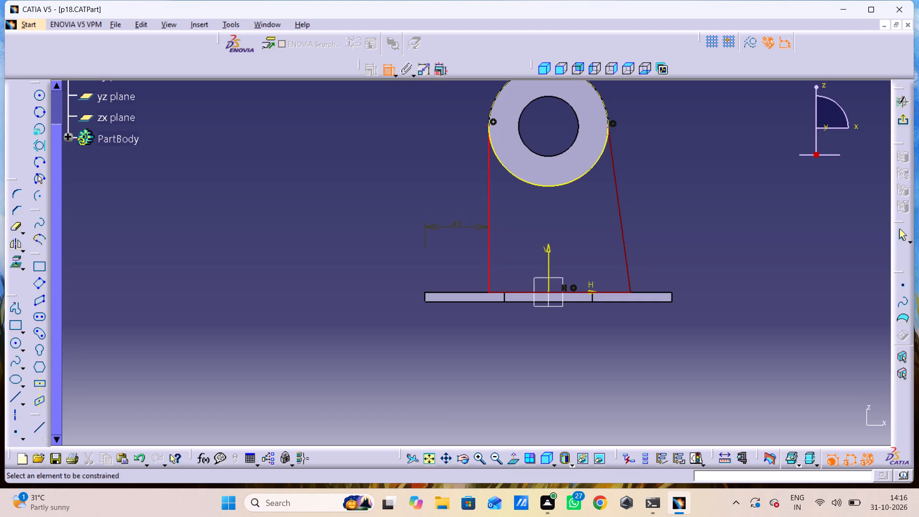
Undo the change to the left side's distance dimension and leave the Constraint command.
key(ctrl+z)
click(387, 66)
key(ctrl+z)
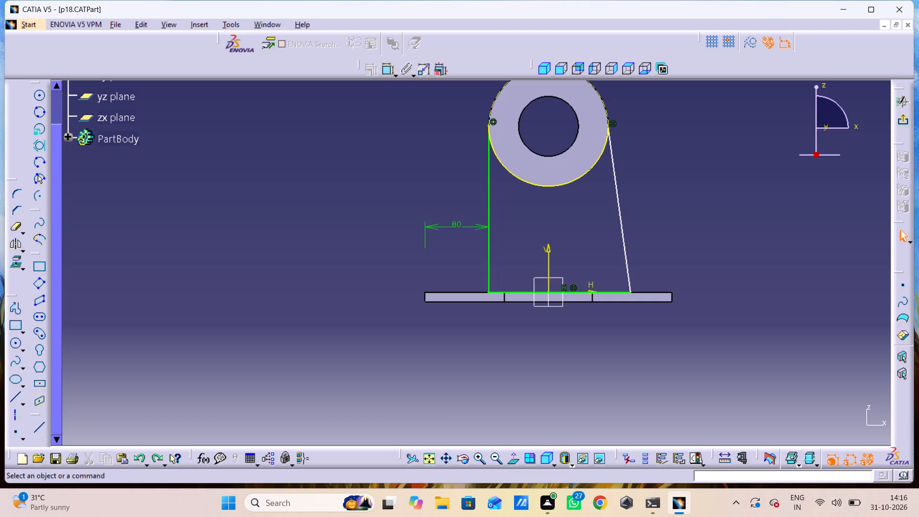
Dimension the length of the web profile's bottom line on the base plate, placing the dimension below the plate.
click(388, 73)
double_click(388, 73)
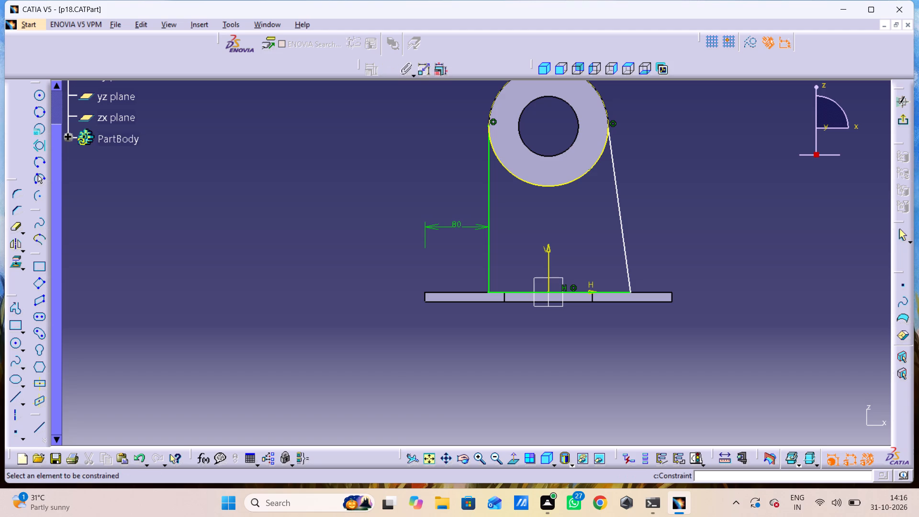
drag(545, 292, 541, 308)
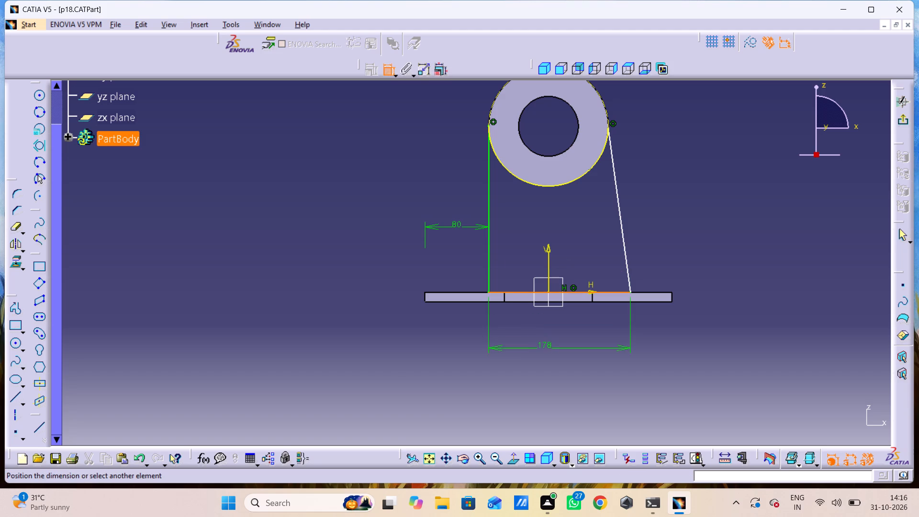
click(551, 347)
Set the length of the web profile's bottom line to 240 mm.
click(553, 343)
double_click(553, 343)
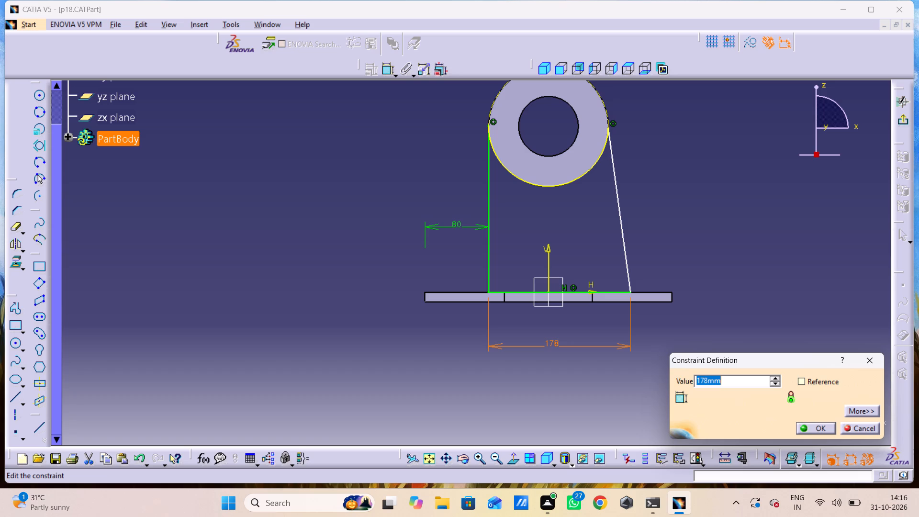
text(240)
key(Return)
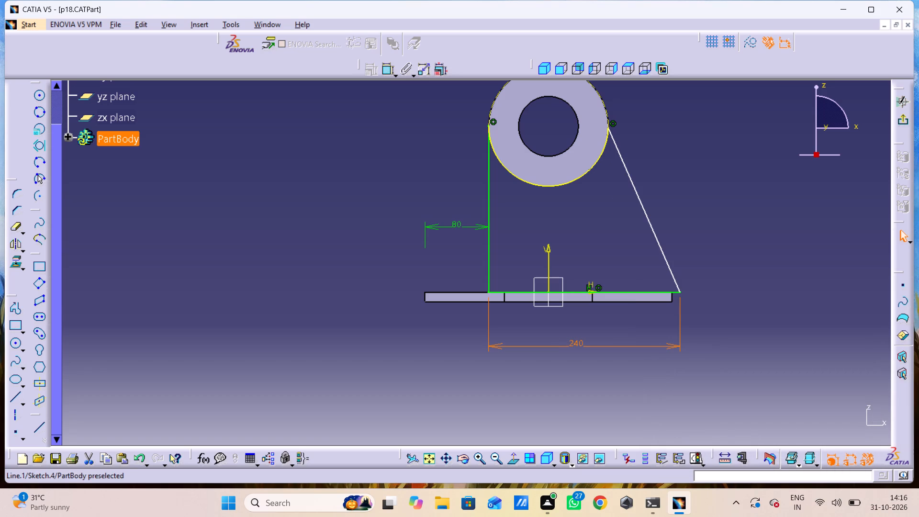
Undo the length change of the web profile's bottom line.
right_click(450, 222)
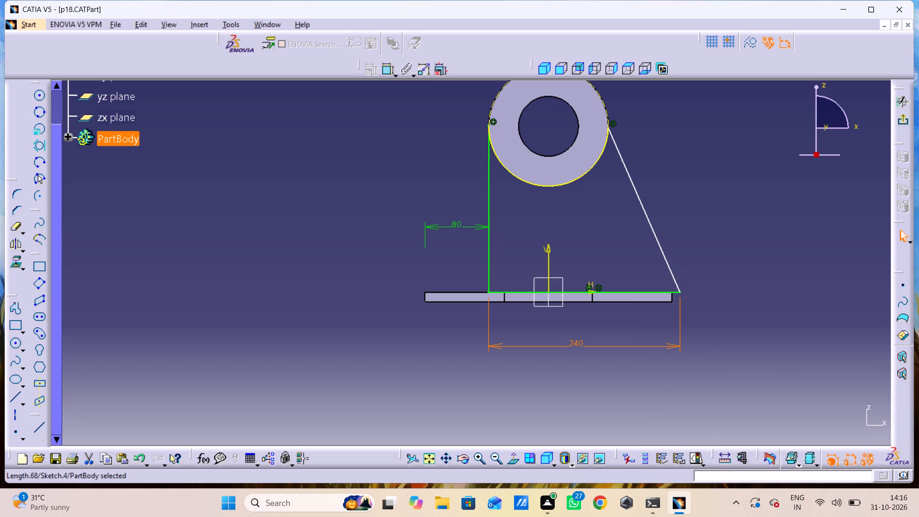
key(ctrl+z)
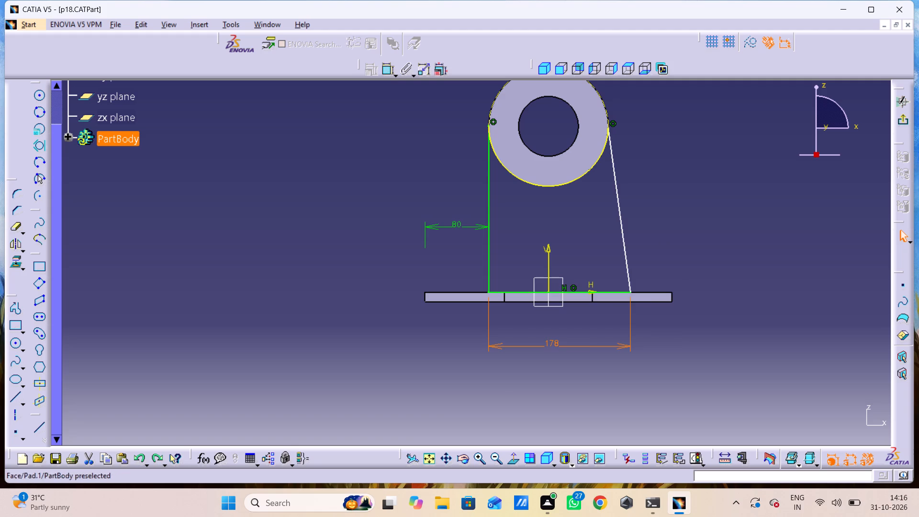
Delete the 80 mm distance dimension between the web profile's left side and the base plate's left end edge.
click(459, 223)
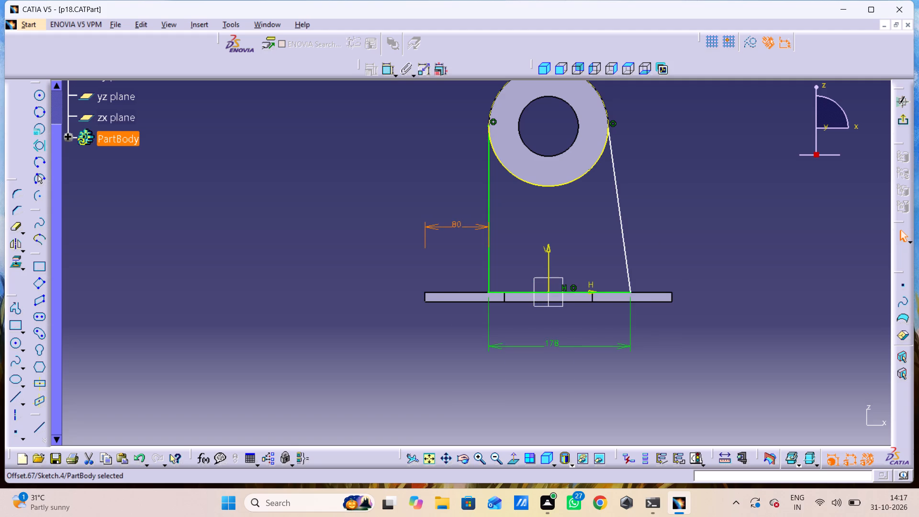
right_click(459, 223)
click(514, 380)
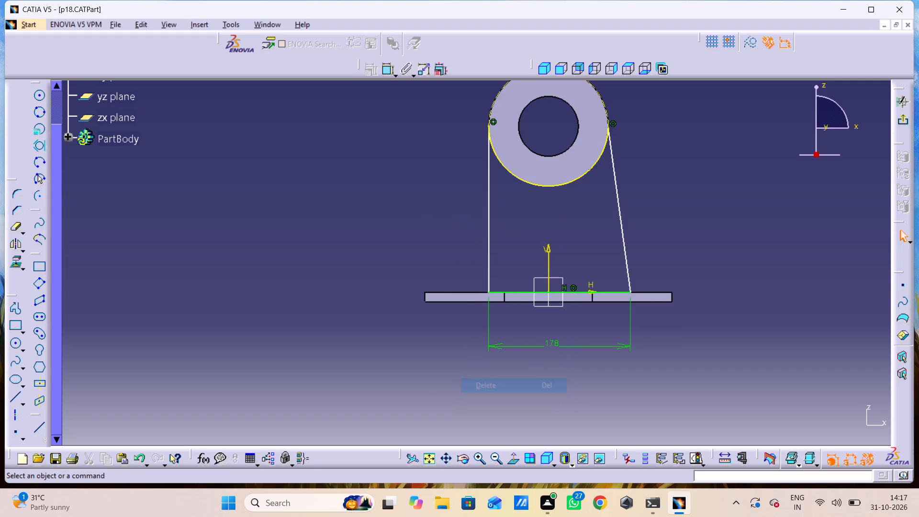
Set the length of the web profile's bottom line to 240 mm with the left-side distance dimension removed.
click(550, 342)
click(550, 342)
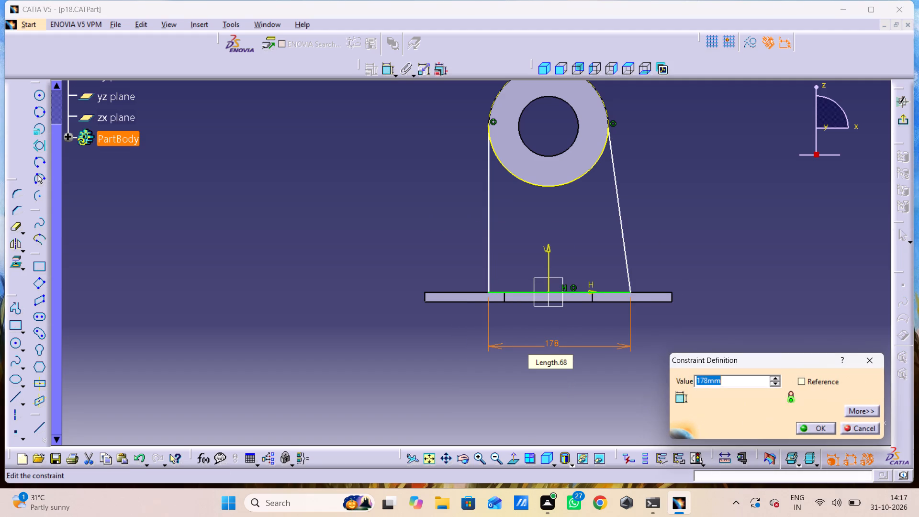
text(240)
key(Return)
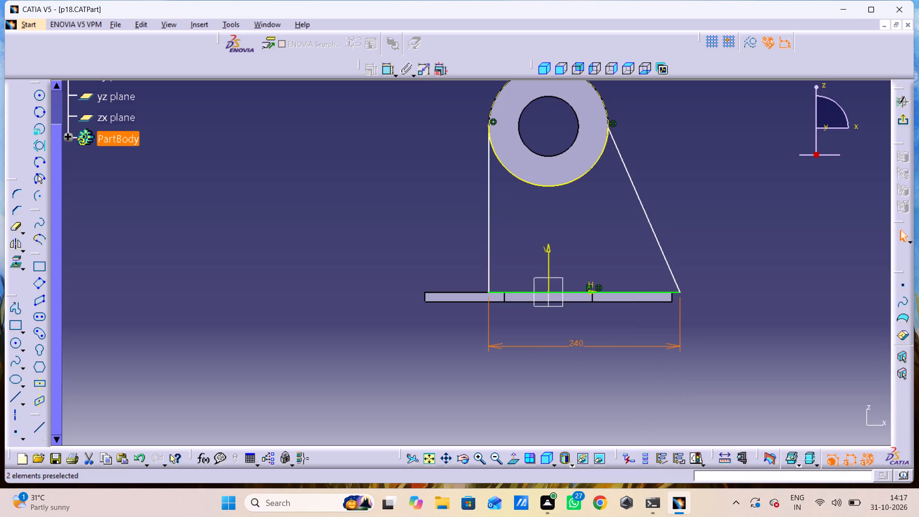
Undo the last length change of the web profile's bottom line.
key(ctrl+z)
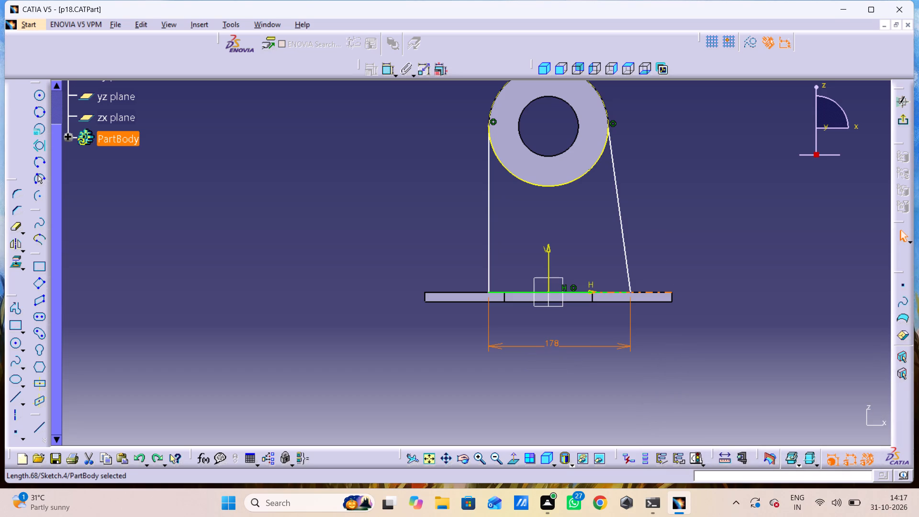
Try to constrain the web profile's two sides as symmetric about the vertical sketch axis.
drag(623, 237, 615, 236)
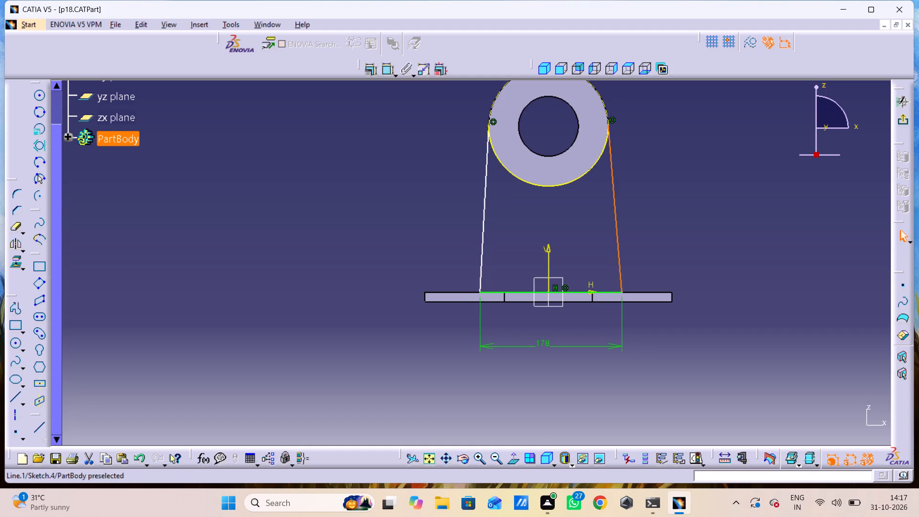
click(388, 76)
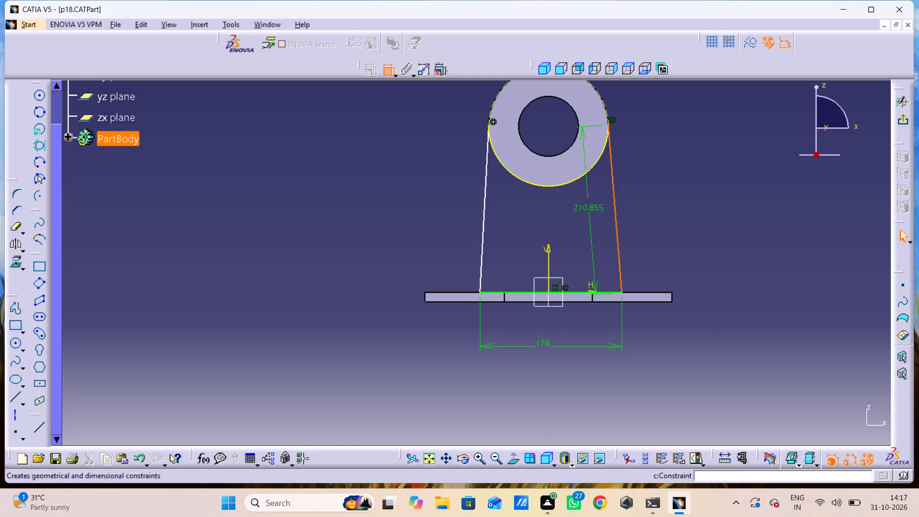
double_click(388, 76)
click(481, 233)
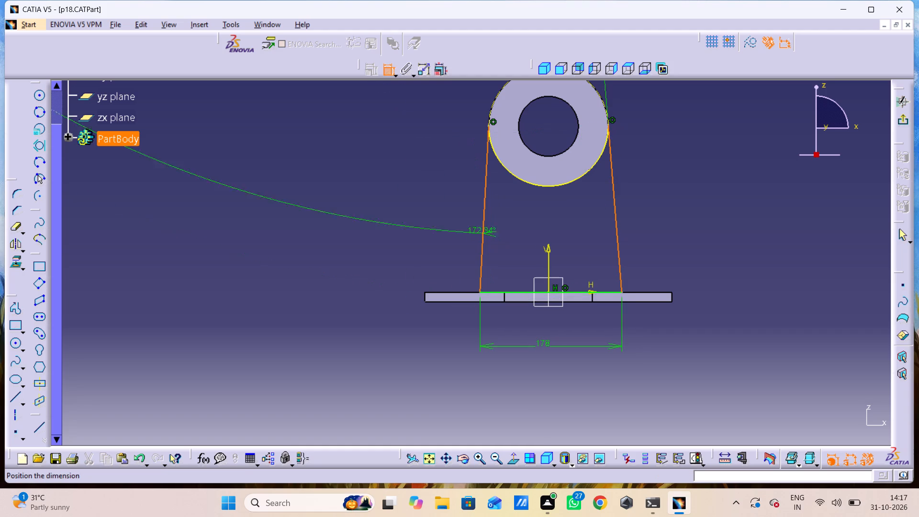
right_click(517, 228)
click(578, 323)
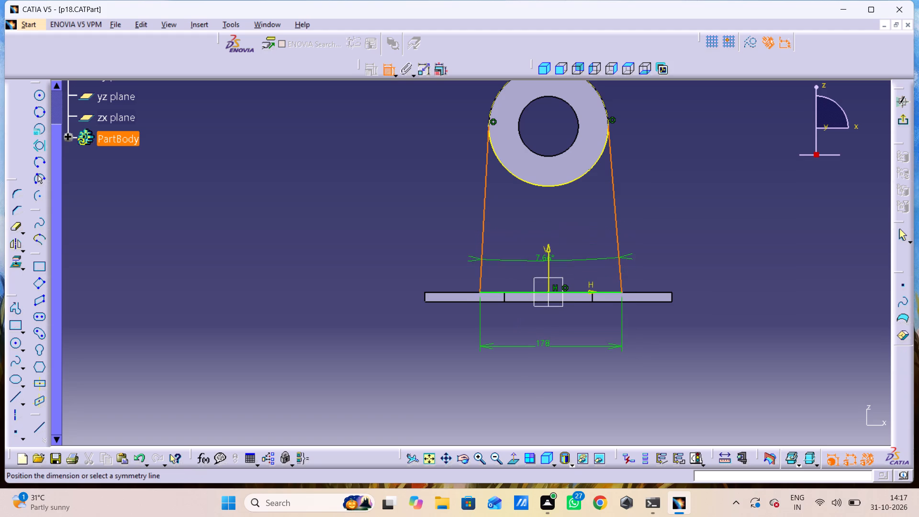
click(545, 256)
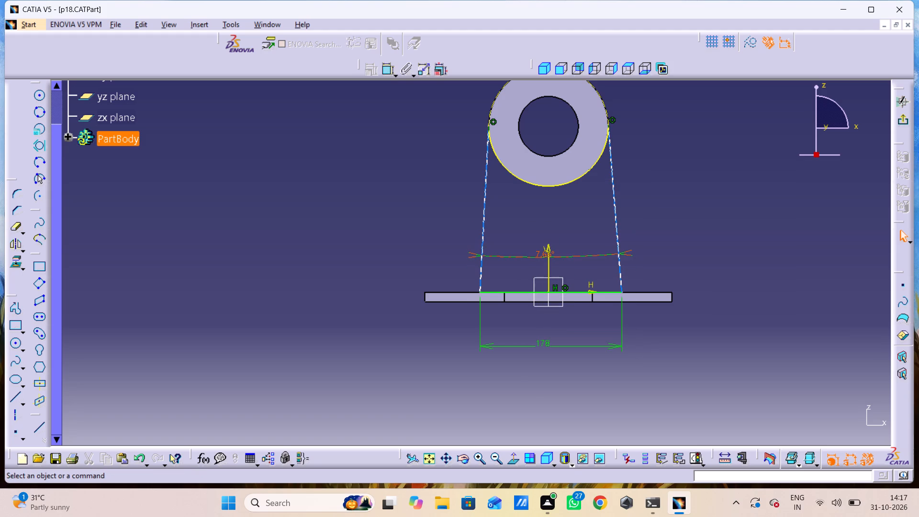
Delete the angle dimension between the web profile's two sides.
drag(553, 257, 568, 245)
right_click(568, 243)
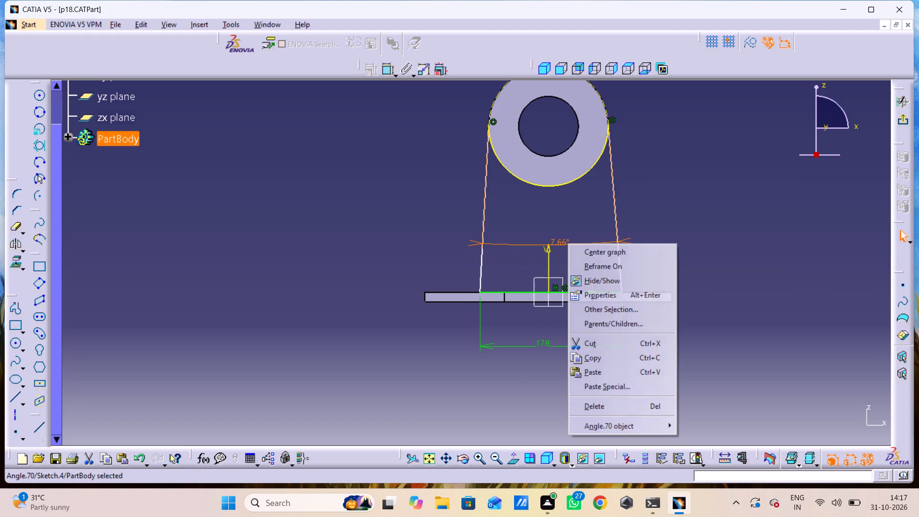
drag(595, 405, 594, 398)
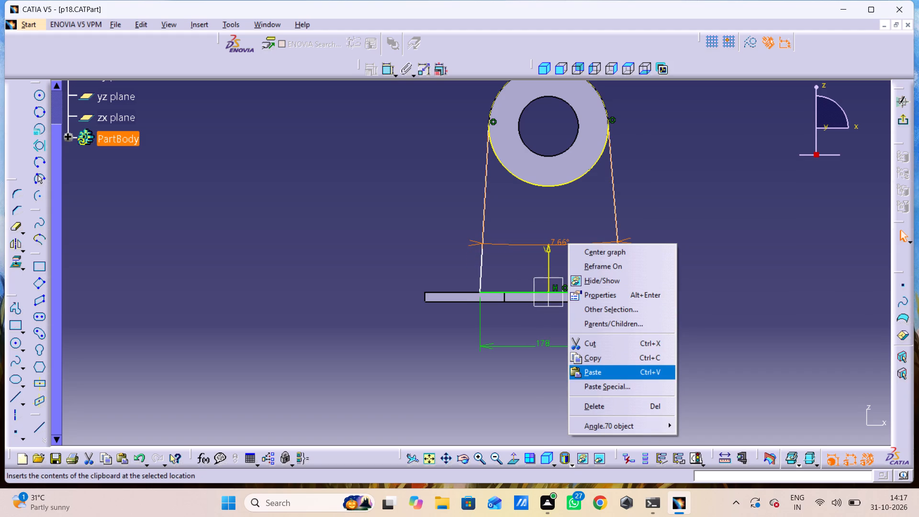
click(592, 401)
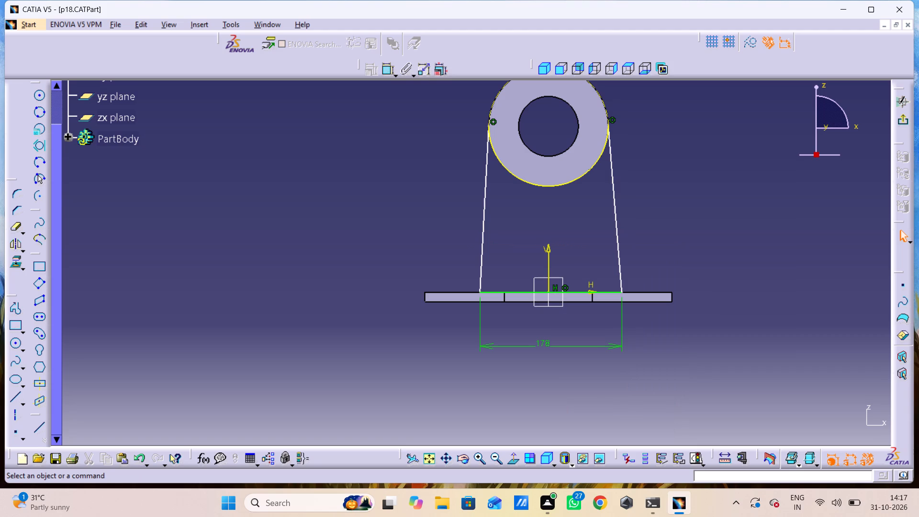
Constrain the web profile's left and right sides as symmetric about the vertical sketch axis, using the Constraint command's symmetry line option.
double_click(387, 73)
drag(618, 247, 612, 247)
click(485, 227)
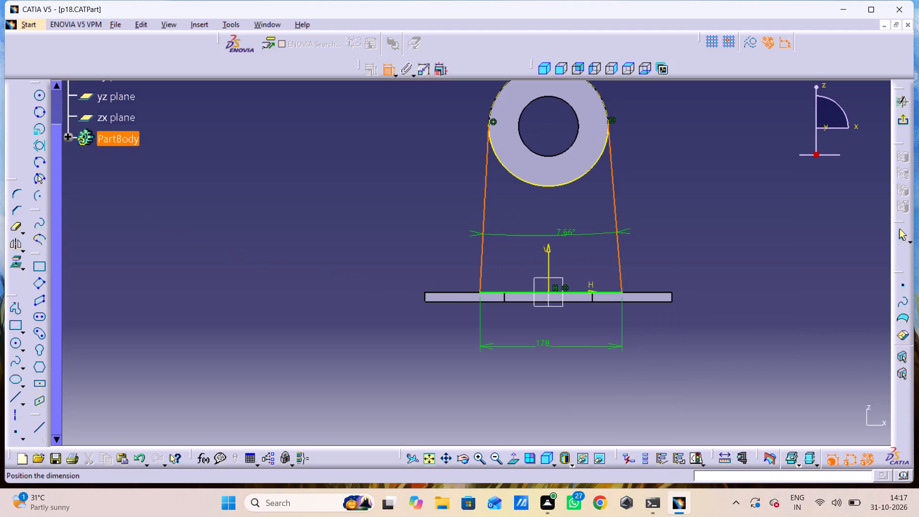
right_click(569, 236)
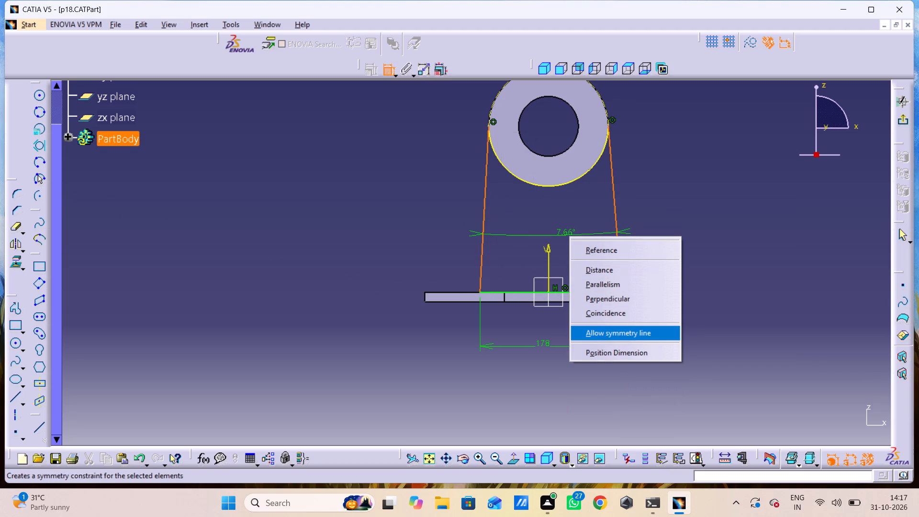
click(619, 331)
click(549, 254)
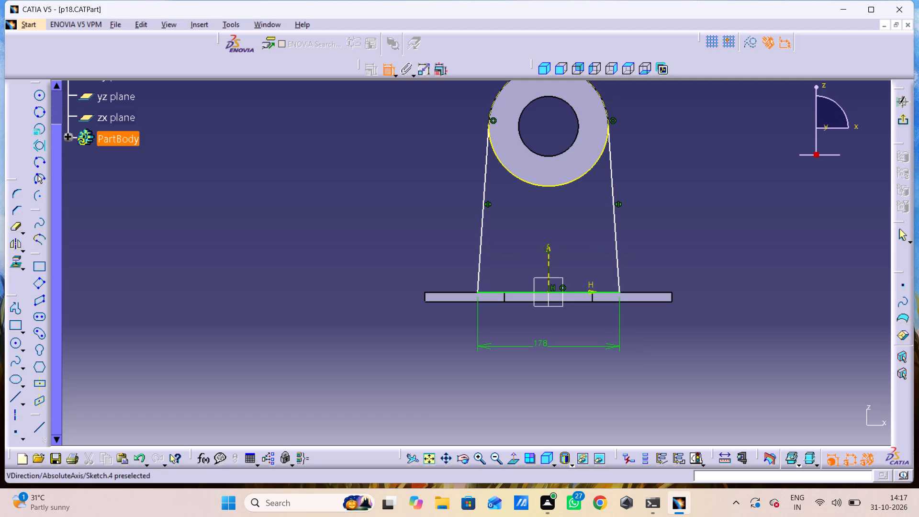
Set the length of the web profile's bottom line to 240 mm.
click(541, 341)
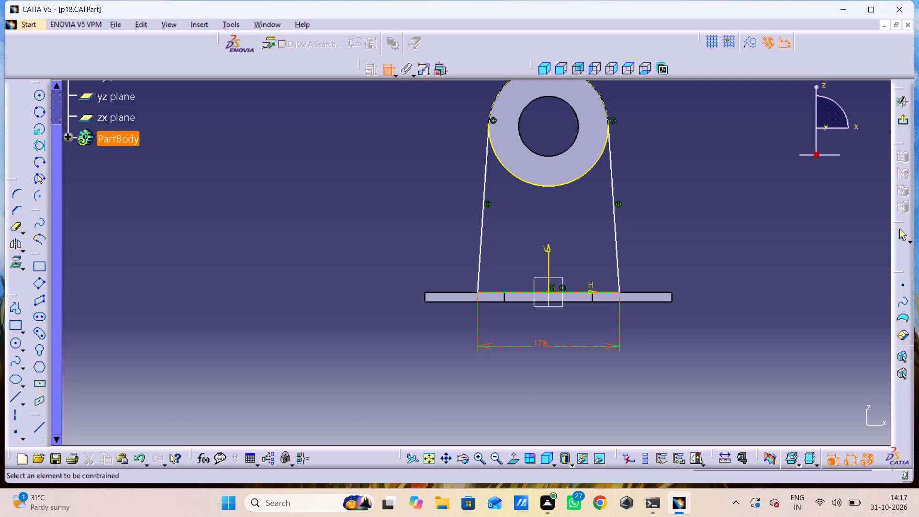
double_click(541, 341)
text(240)
key(Return)
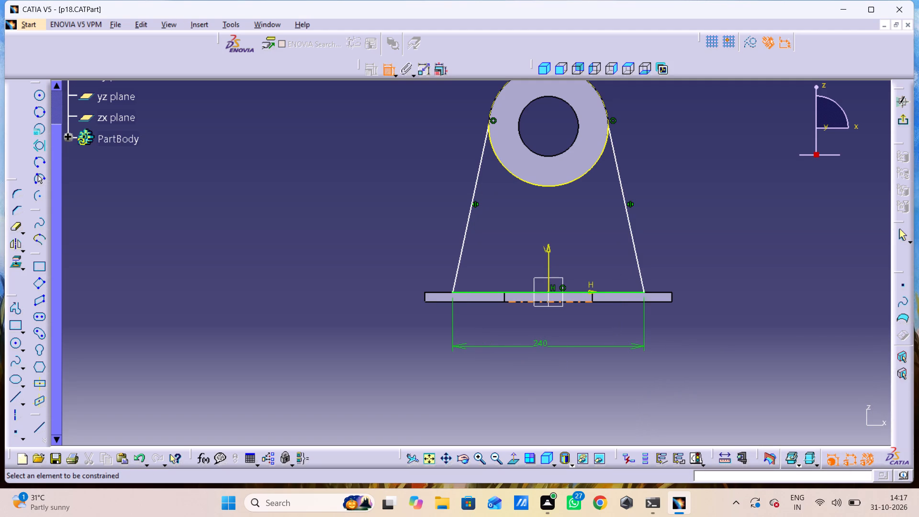
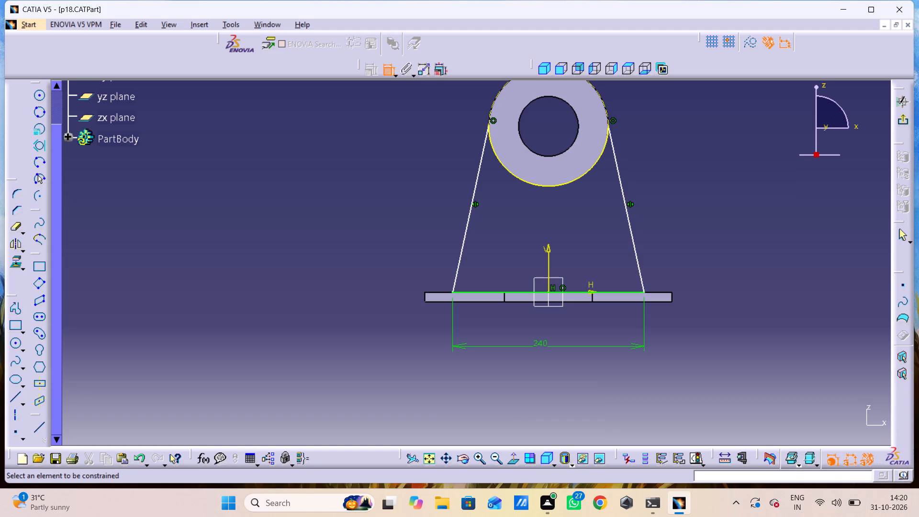
Undo the tapered web sketch between the ring and base plate completely, back to the 3D part without that sketch.
key(ctrl+x)
key(ctrl+z)
key(ctrl+z)
click(387, 72)
key(ctrl+z)
key(ctrl+z)
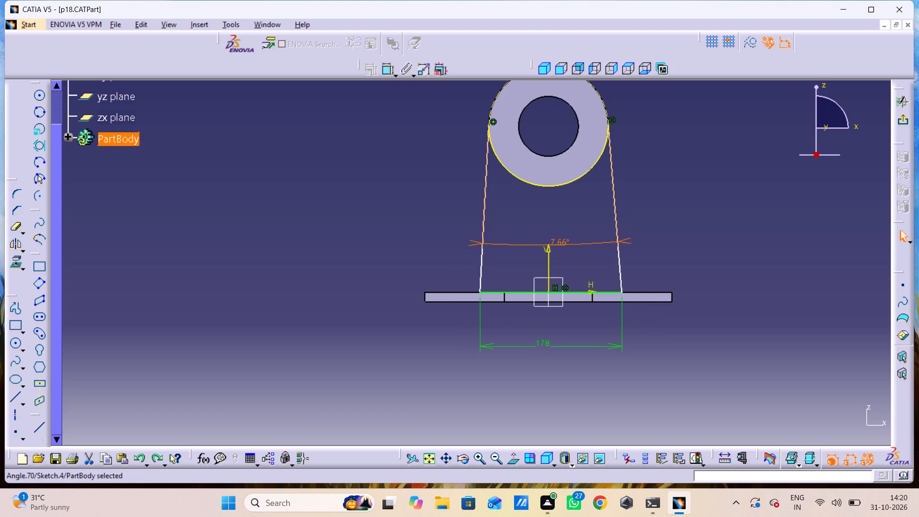
key(ctrl+z)
key(ctrl+z)
key(ctrl+z)
key(ctrl+z)
key(ctrl+z)
key(ctrl+z)
key(ctrl+z)
key(ctrl+z)
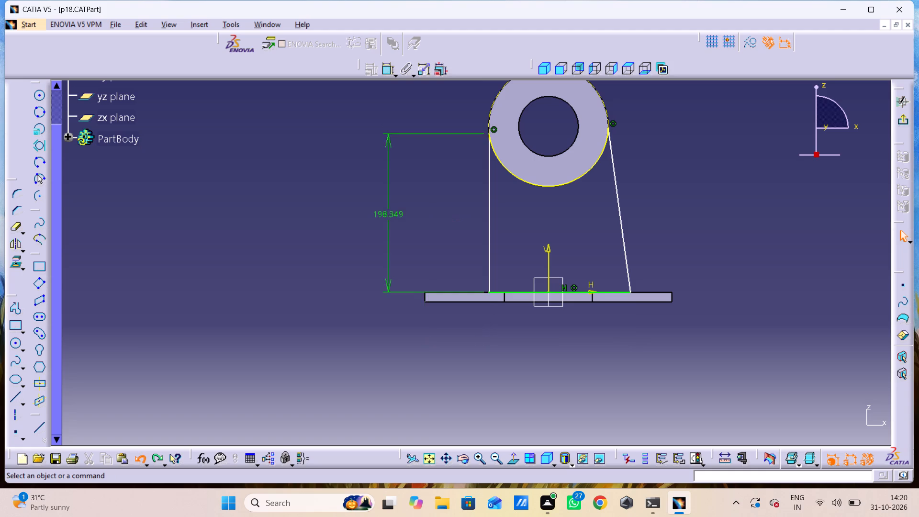
key(ctrl+z)
key(ctrl+z)
key(ctrl+z)
key(ctrl+z)
key(ctrl+z)
key(ctrl+z)
key(ctrl+z)
key(ctrl+z)
key(ctrl+z)
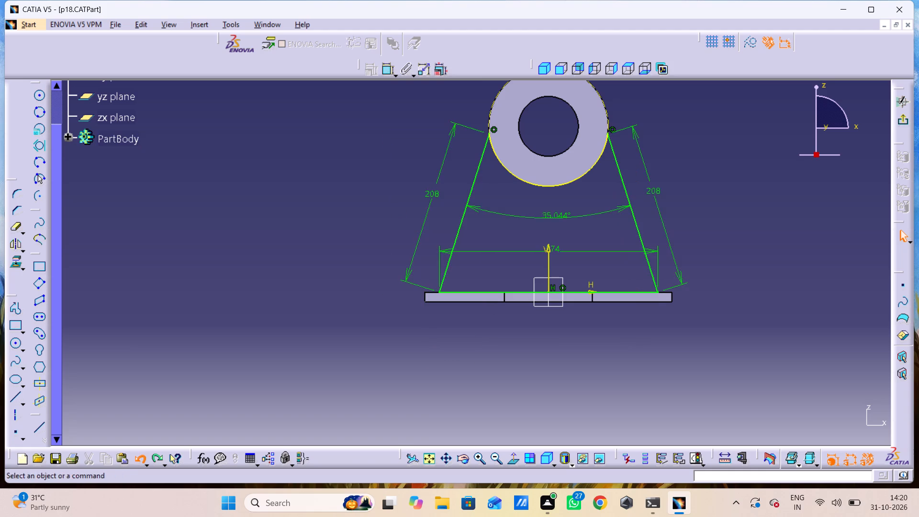
key(ctrl+z)
key(ctrl+z)
key(ctrl+z)
key(ctrl+z)
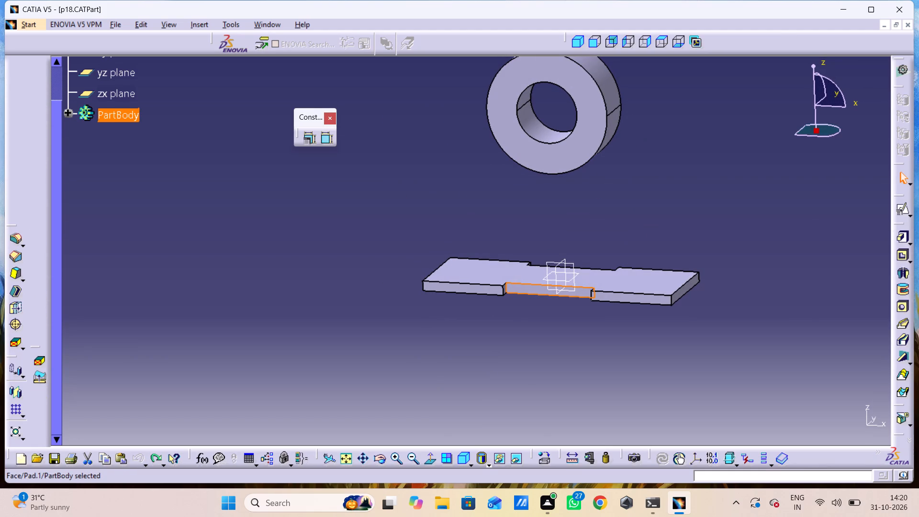
Create a positioned sketch on the ring's front face, keeping the implicit origin and orientation.
click(504, 119)
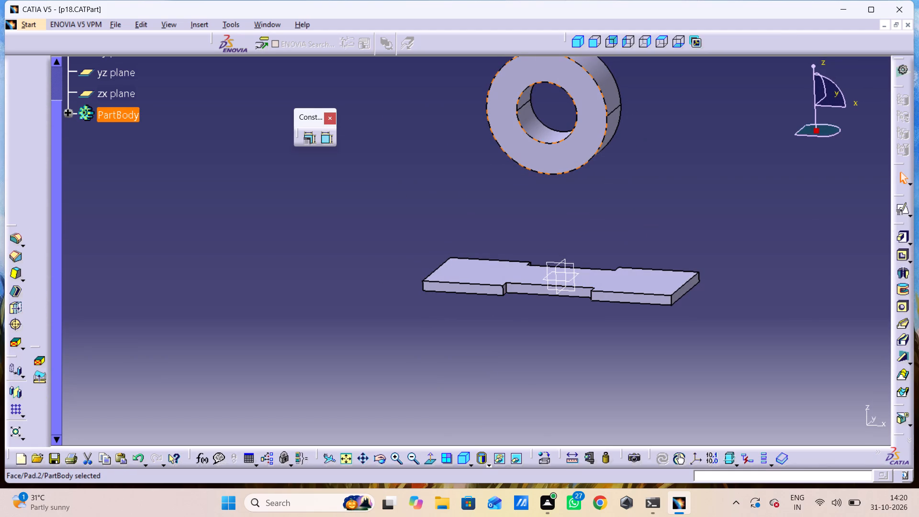
click(906, 211)
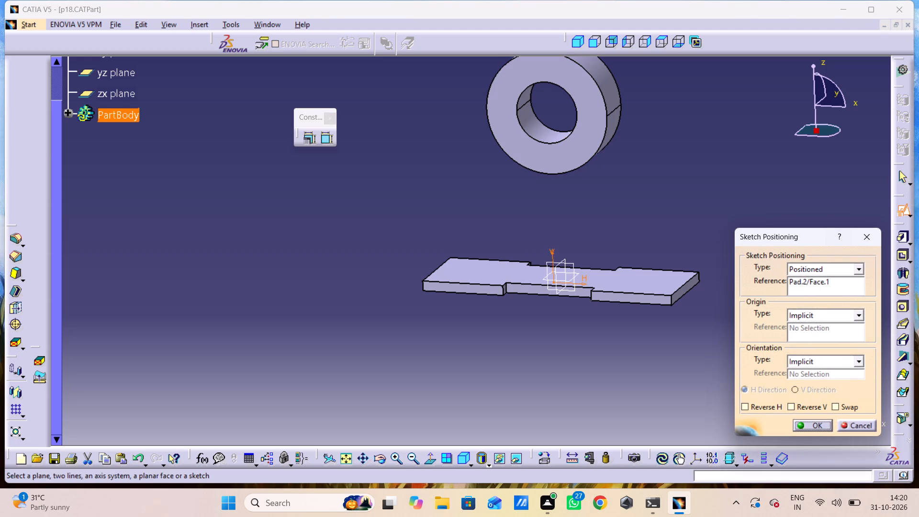
click(816, 430)
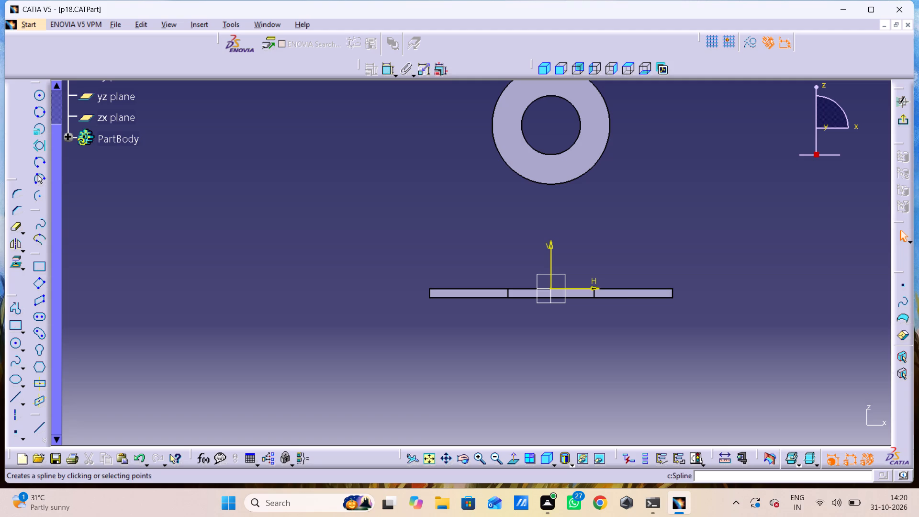
Draw an open three-line profile around the ring's lower half, with slanted sides about 190 mm long and a horizontal base about 230 mm long.
double_click(8, 312)
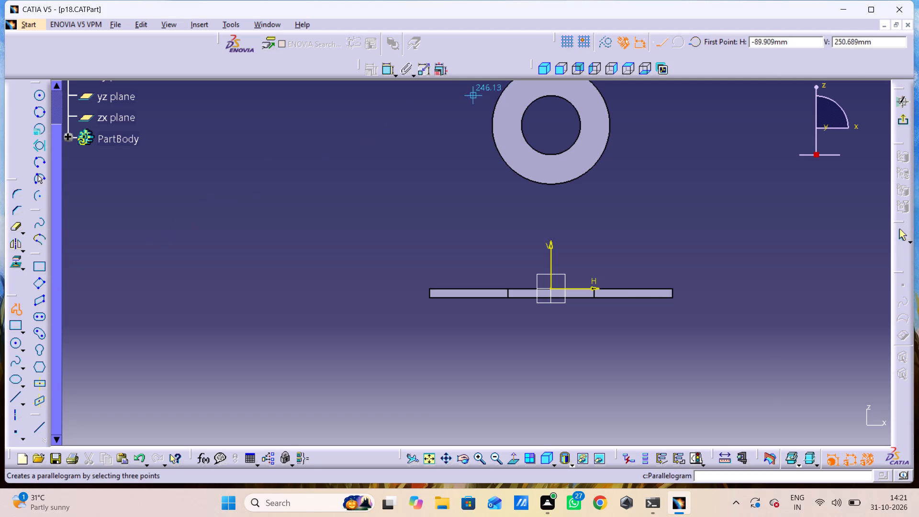
click(481, 124)
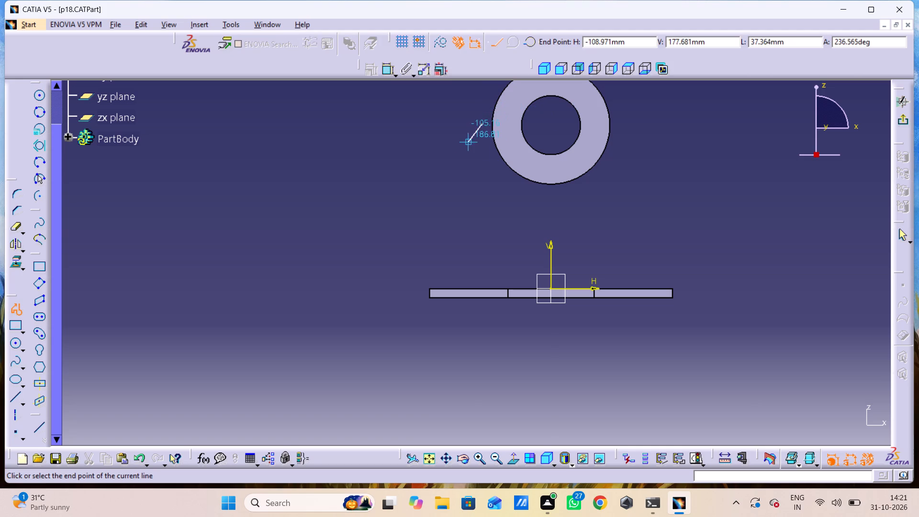
click(467, 272)
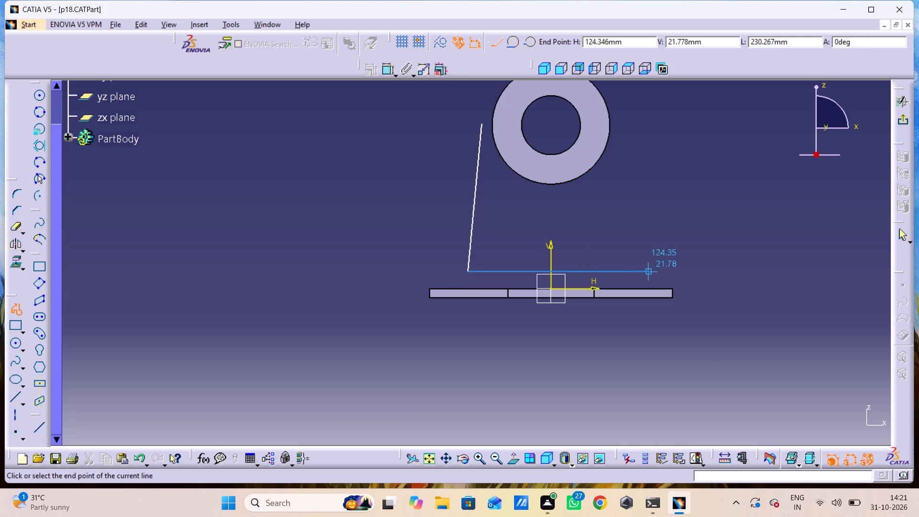
click(646, 270)
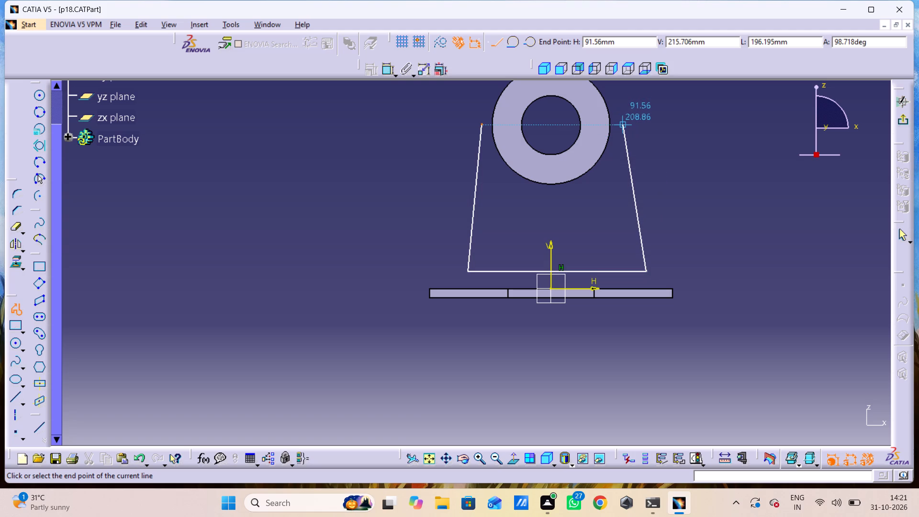
click(623, 125)
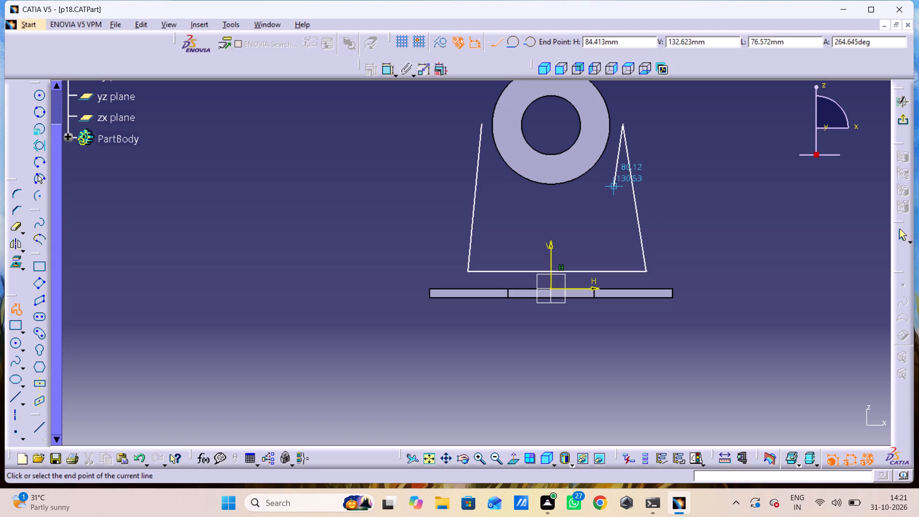
key(Escape)
key(Escape)
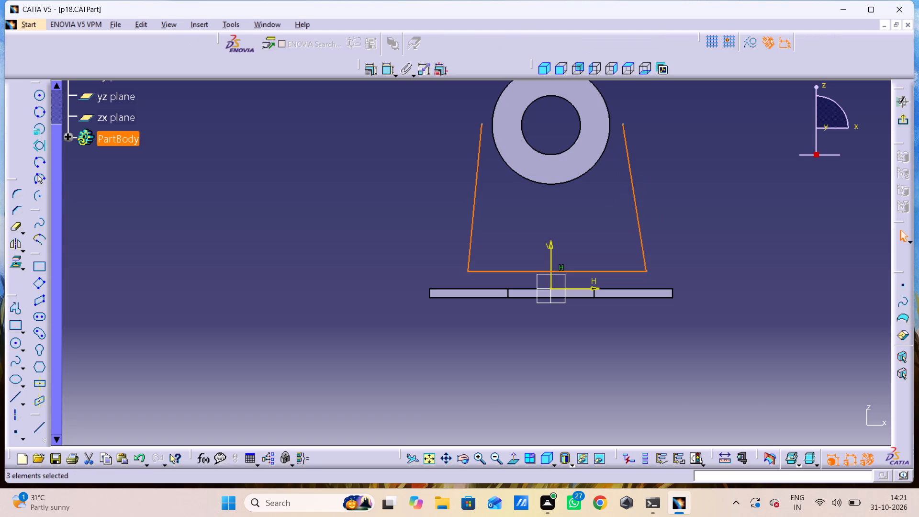
click(616, 190)
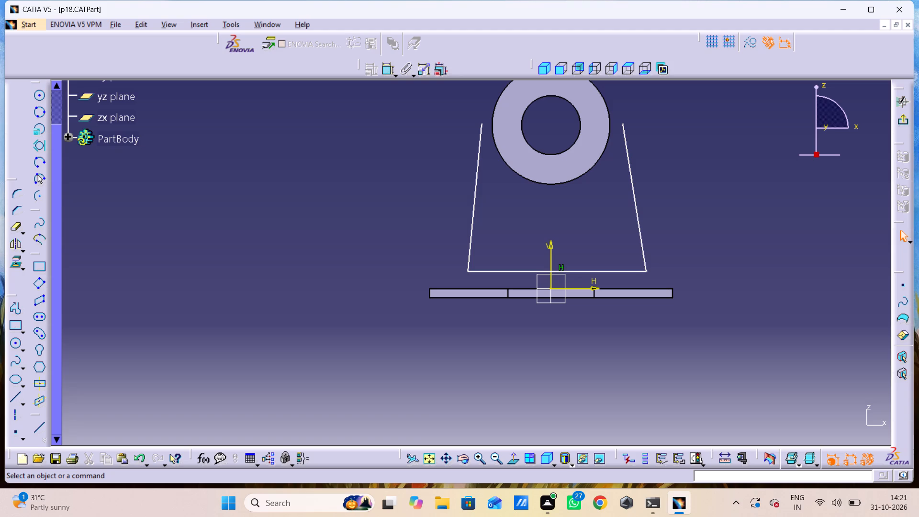
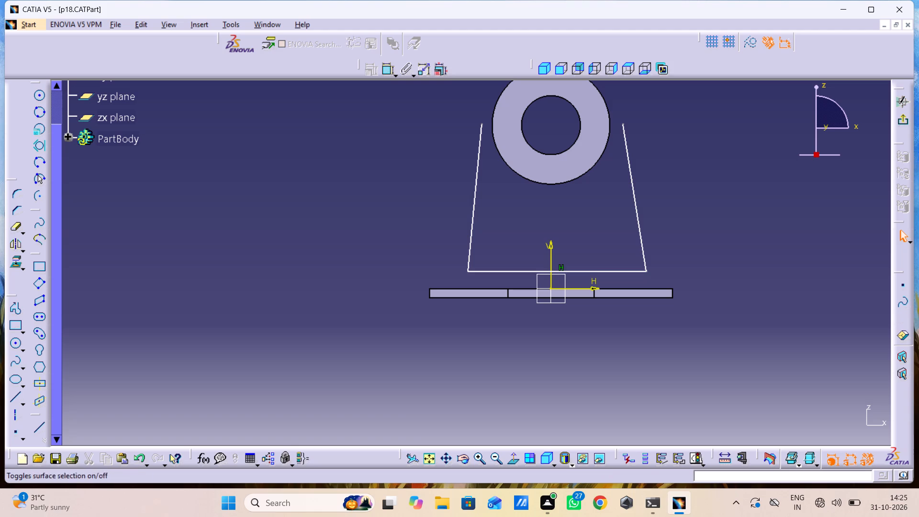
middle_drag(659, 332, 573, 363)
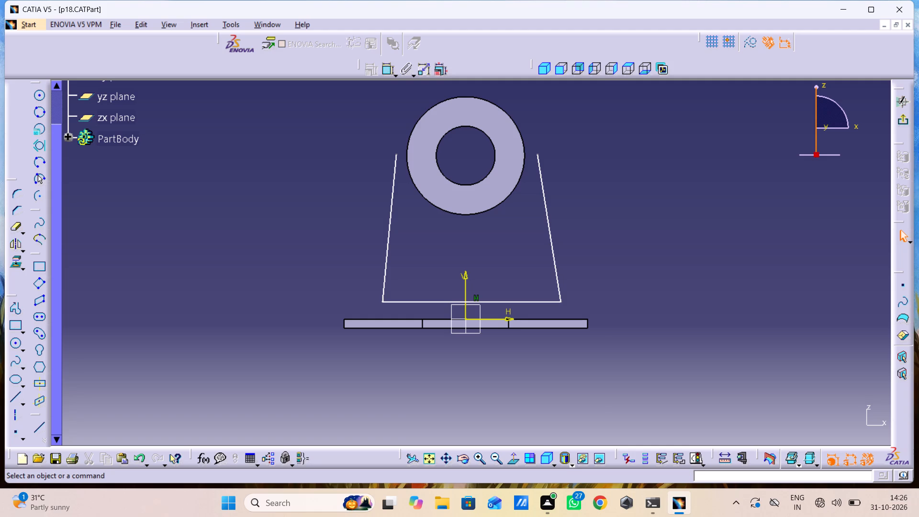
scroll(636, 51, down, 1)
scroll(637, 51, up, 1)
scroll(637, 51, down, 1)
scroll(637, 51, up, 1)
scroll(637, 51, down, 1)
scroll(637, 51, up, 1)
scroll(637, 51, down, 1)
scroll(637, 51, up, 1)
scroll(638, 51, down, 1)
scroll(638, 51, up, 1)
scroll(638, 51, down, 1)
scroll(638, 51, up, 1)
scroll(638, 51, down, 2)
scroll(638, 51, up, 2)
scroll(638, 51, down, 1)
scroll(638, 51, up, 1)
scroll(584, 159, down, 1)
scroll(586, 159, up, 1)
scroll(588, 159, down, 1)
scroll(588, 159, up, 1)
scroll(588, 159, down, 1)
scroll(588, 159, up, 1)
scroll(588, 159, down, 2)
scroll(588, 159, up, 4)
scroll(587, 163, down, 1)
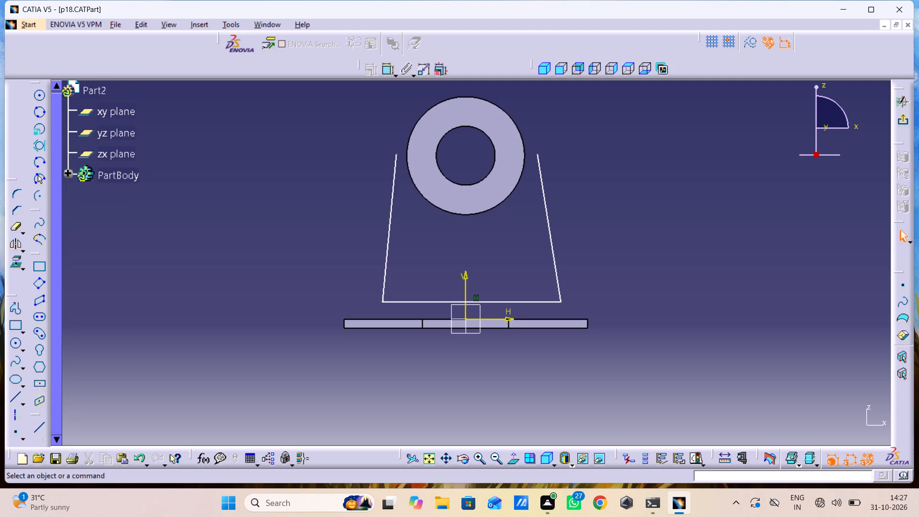
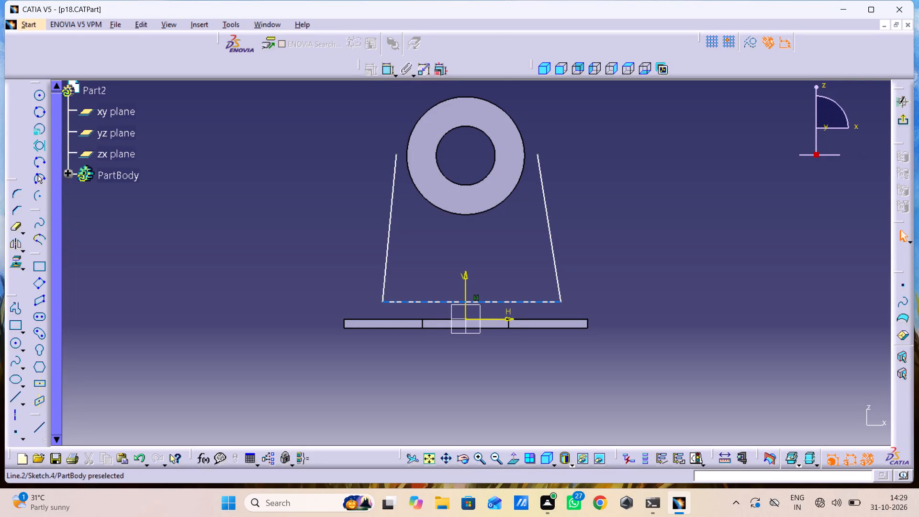
Constrain the web profile's lower-left corner 35 mm horizontally from the base plate's left end edge.
double_click(391, 70)
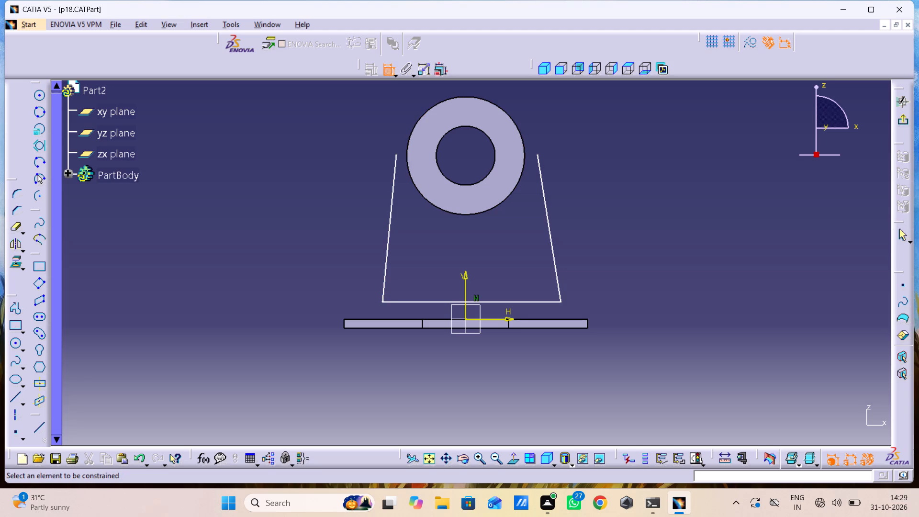
click(384, 302)
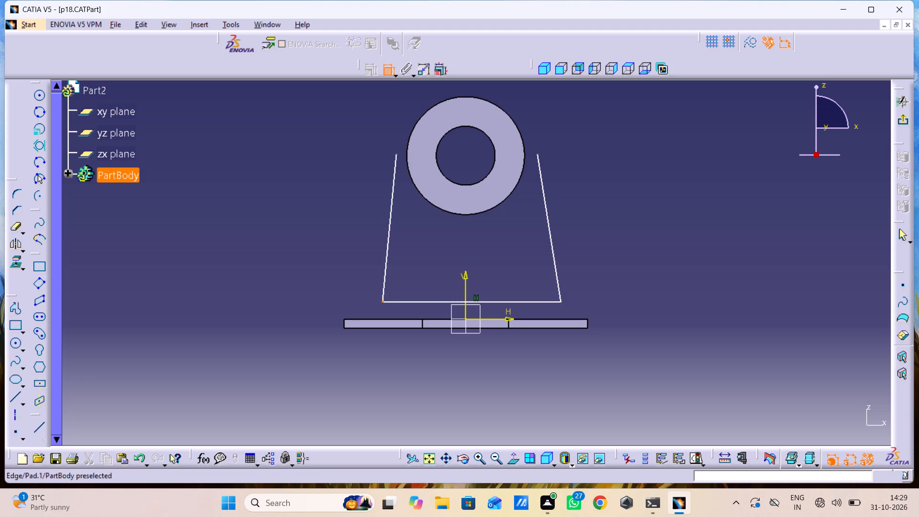
click(345, 326)
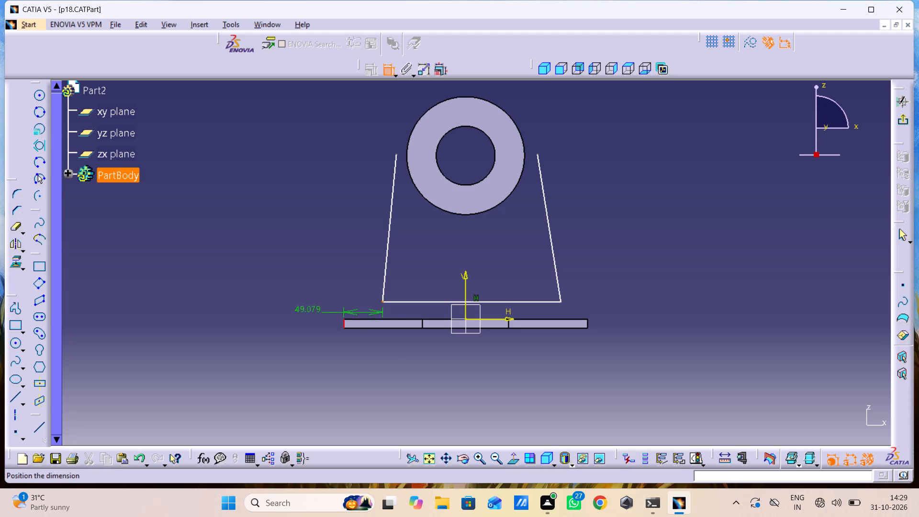
right_click(302, 309)
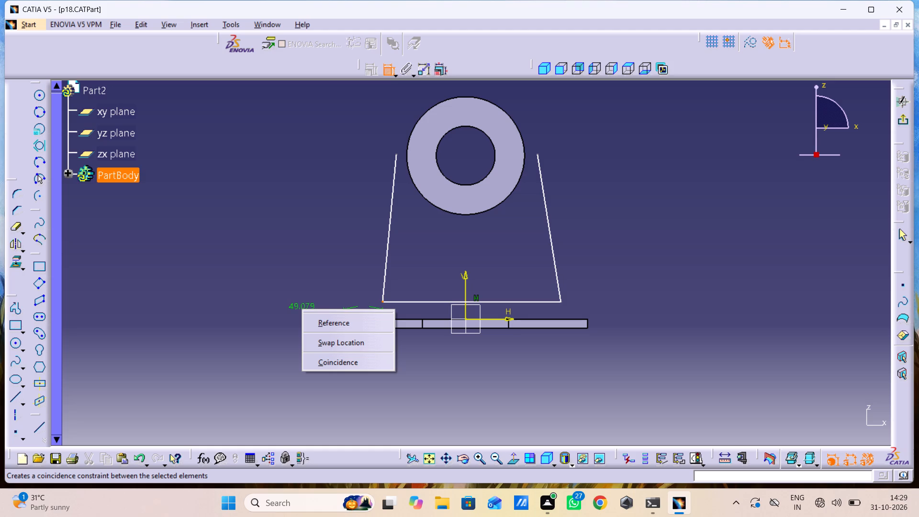
click(462, 395)
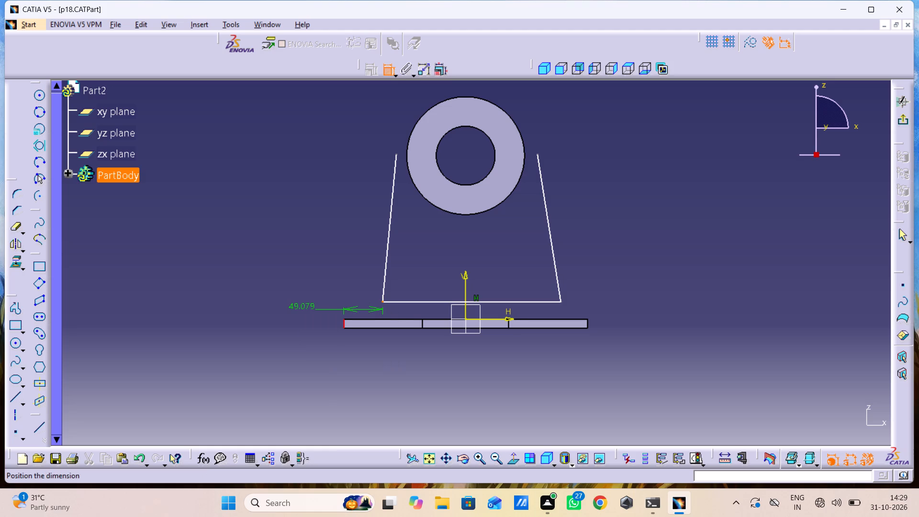
double_click(298, 308)
double_click(293, 301)
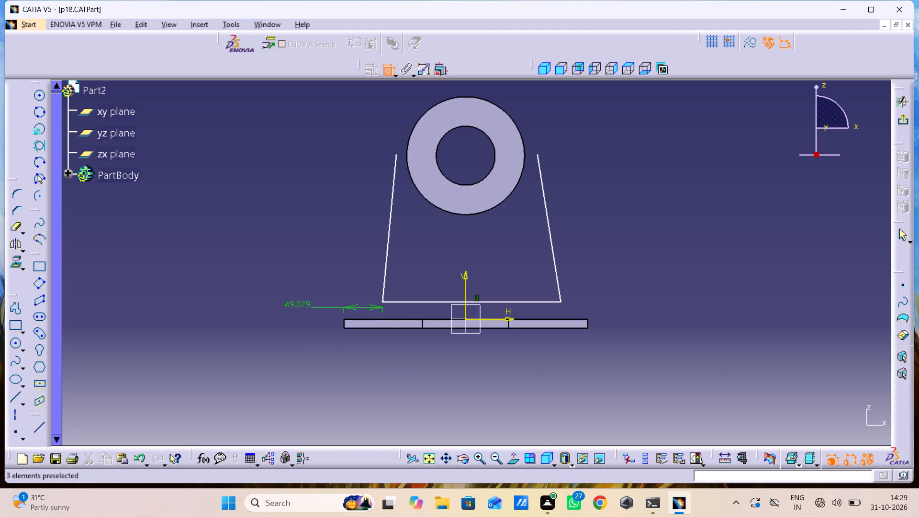
text(35)
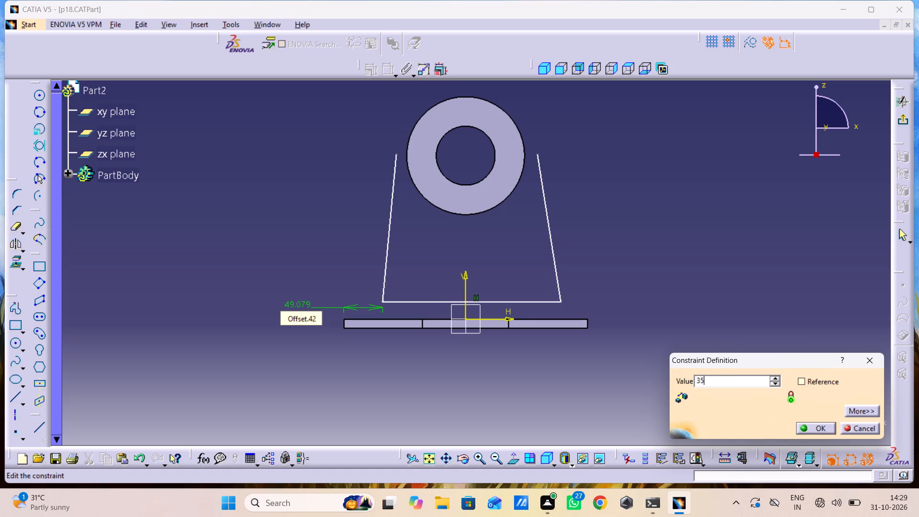
key(Return)
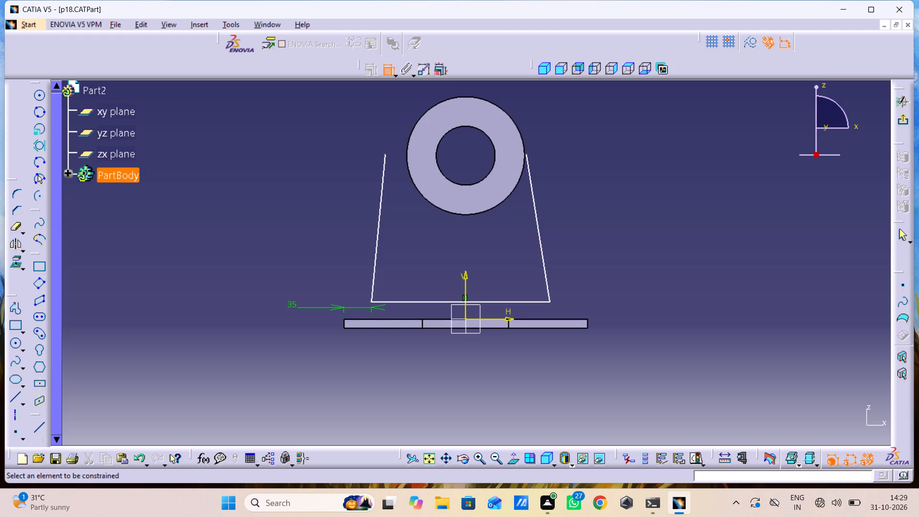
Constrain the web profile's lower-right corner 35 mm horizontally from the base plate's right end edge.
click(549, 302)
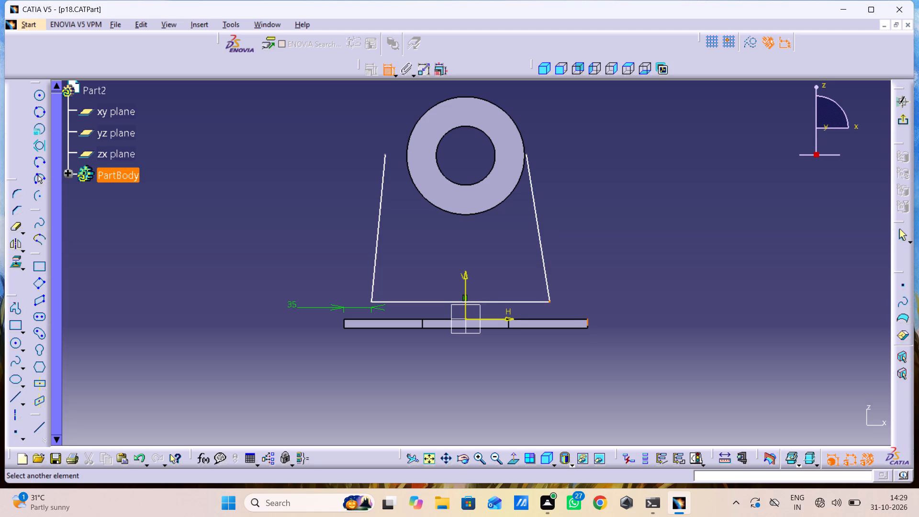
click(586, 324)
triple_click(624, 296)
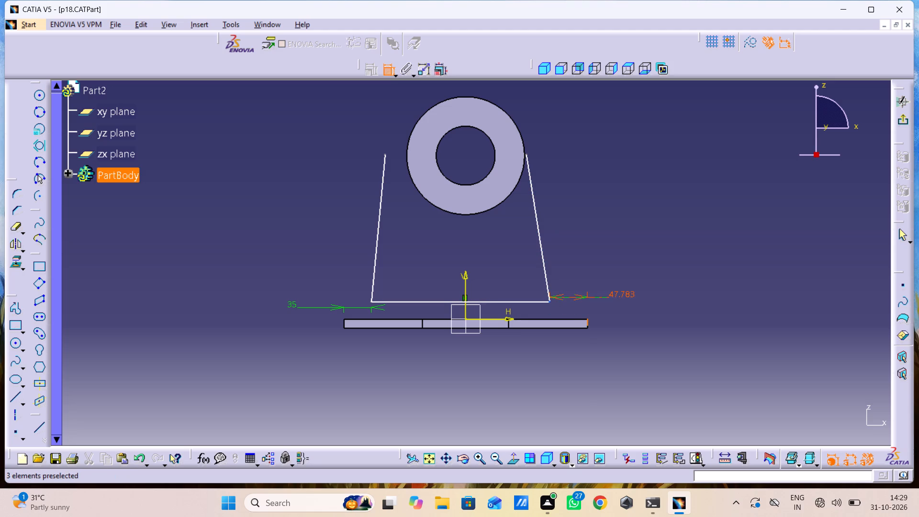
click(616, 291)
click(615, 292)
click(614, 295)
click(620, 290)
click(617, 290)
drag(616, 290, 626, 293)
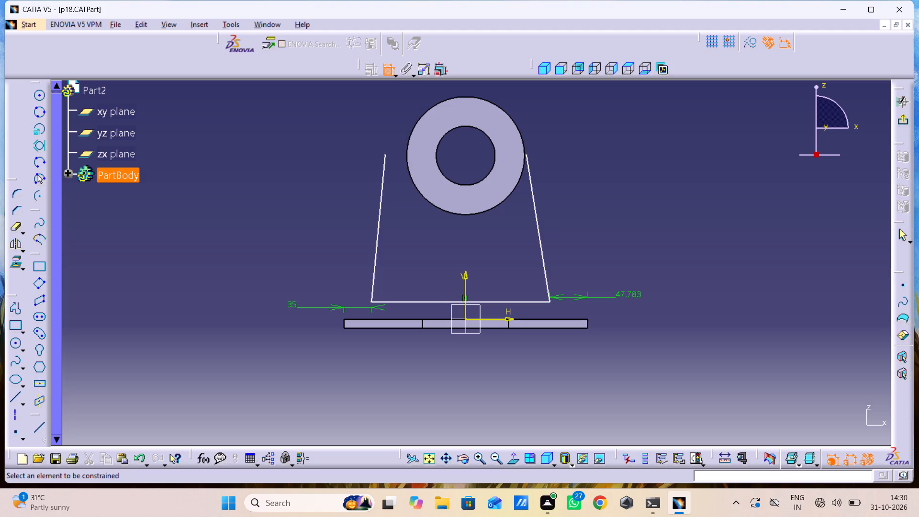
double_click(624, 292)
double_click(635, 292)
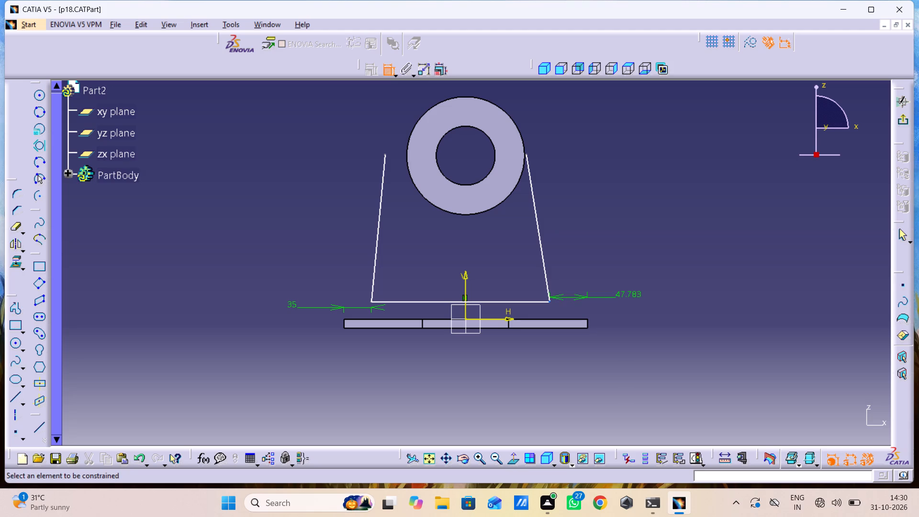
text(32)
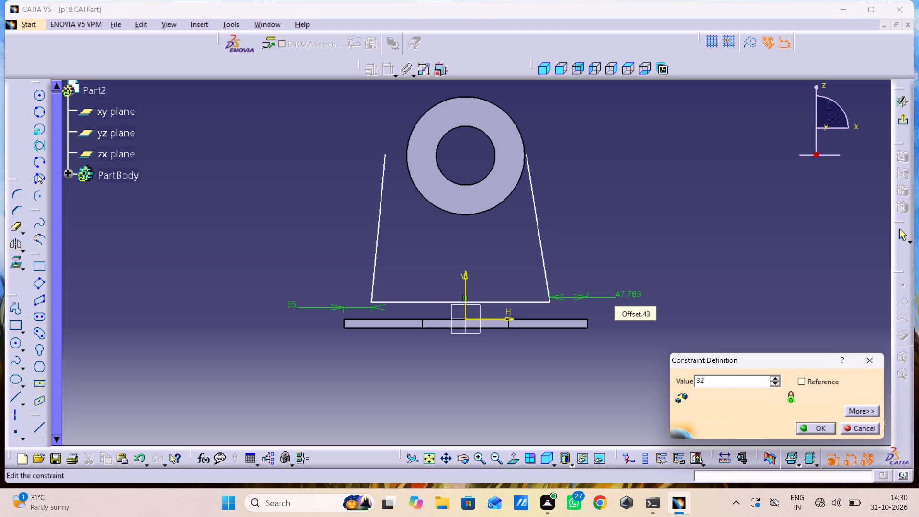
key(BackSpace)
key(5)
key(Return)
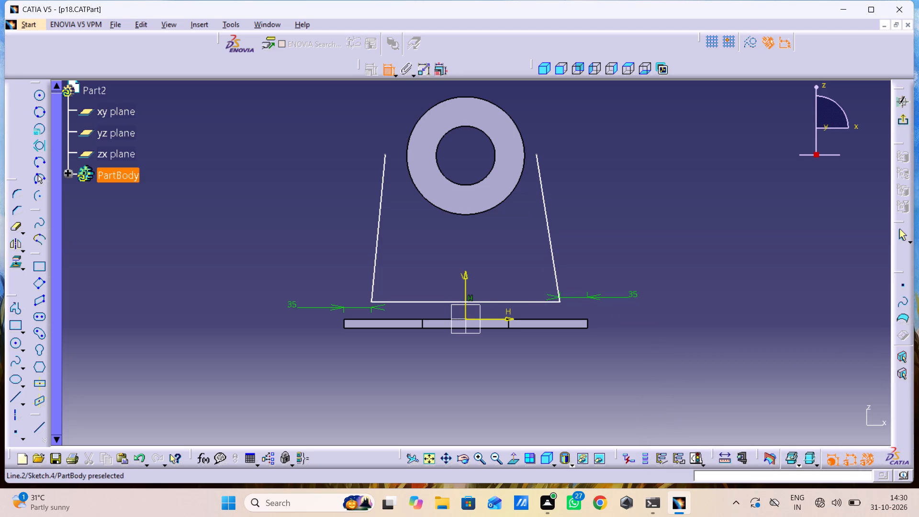
Make the two slanted side lines of the web profile symmetric about the vertical sketch axis.
click(376, 256)
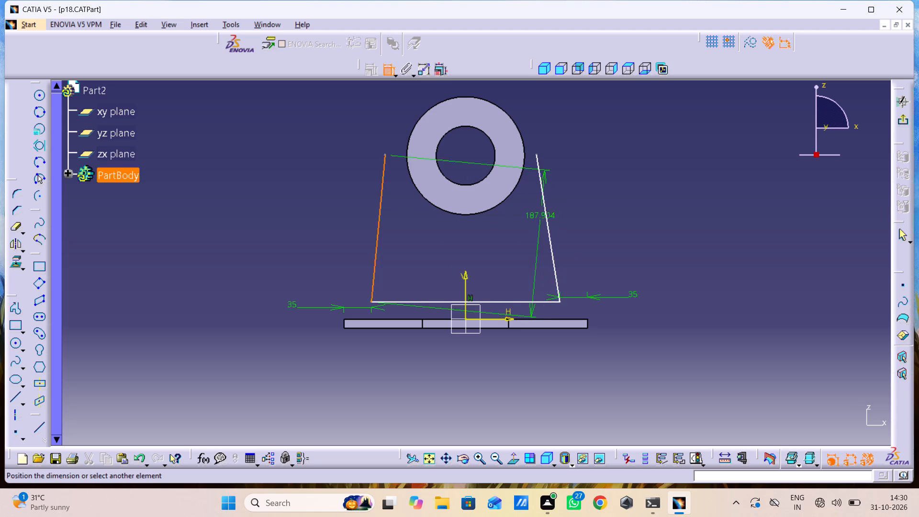
click(546, 217)
right_click(496, 243)
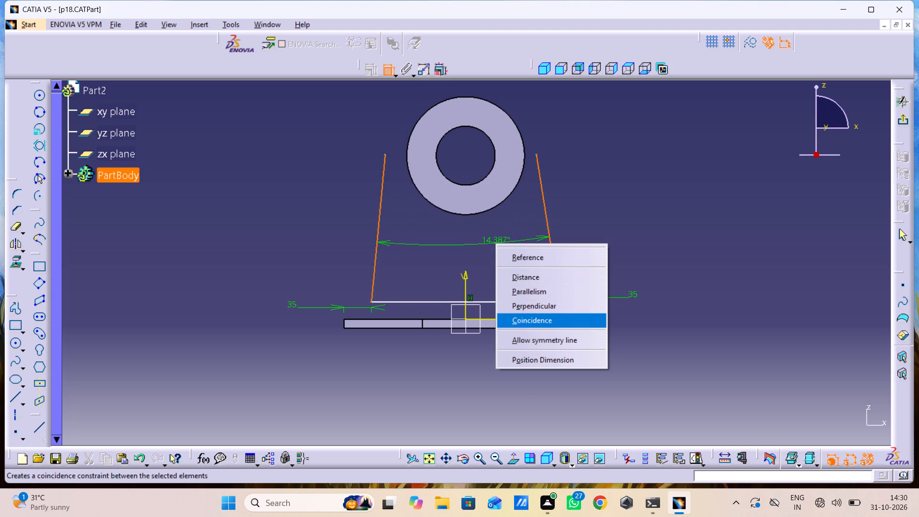
click(527, 339)
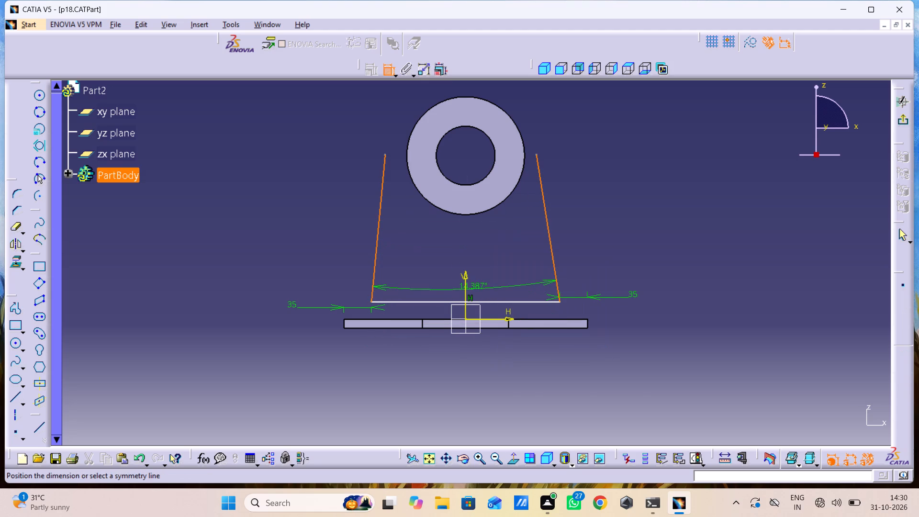
click(465, 278)
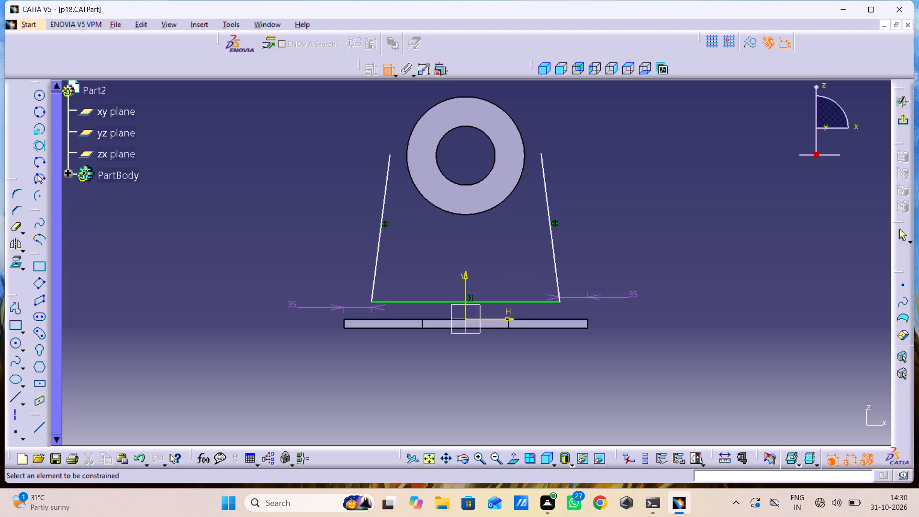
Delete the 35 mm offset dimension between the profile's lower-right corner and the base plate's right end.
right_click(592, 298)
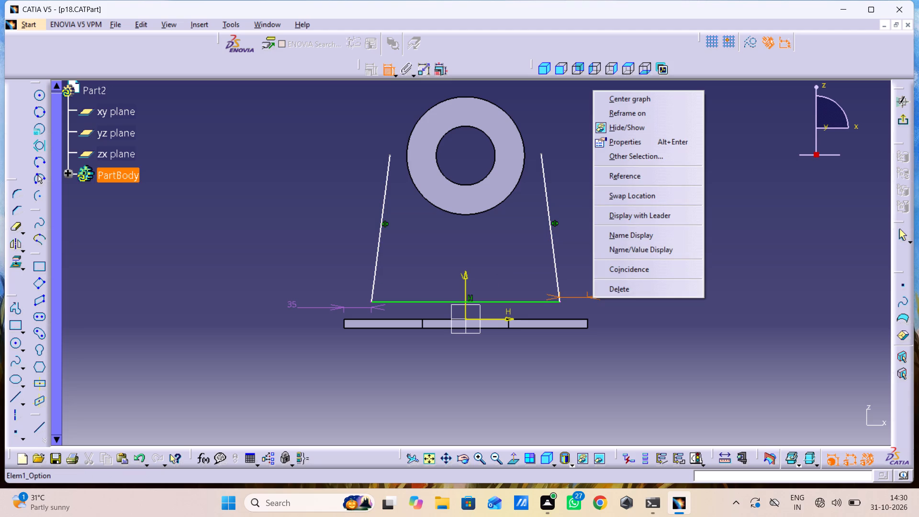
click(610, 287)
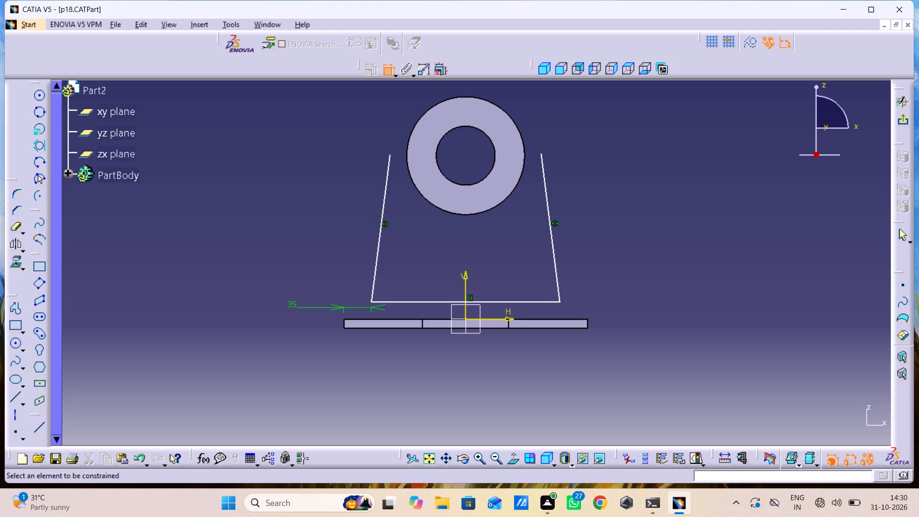
Make the upper endpoint of the right slanted line coincident with the ring's outer circular edge.
click(539, 153)
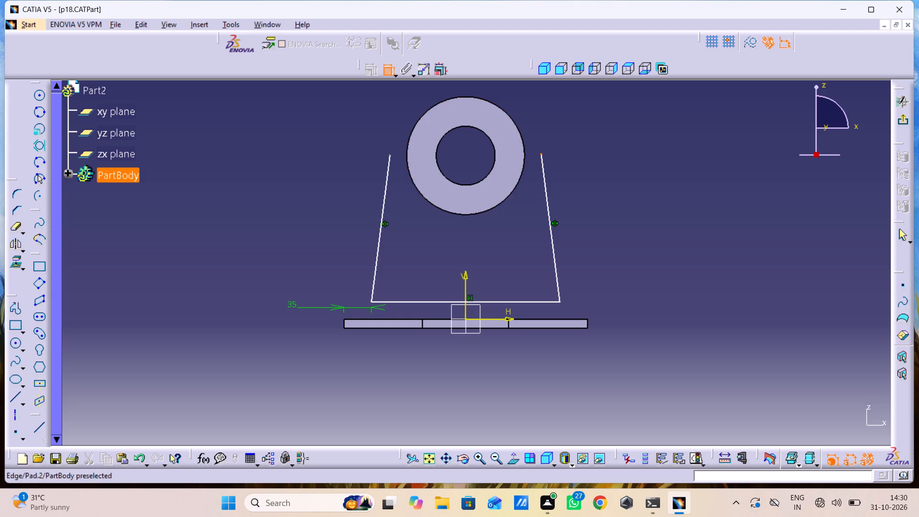
click(526, 162)
right_click(579, 185)
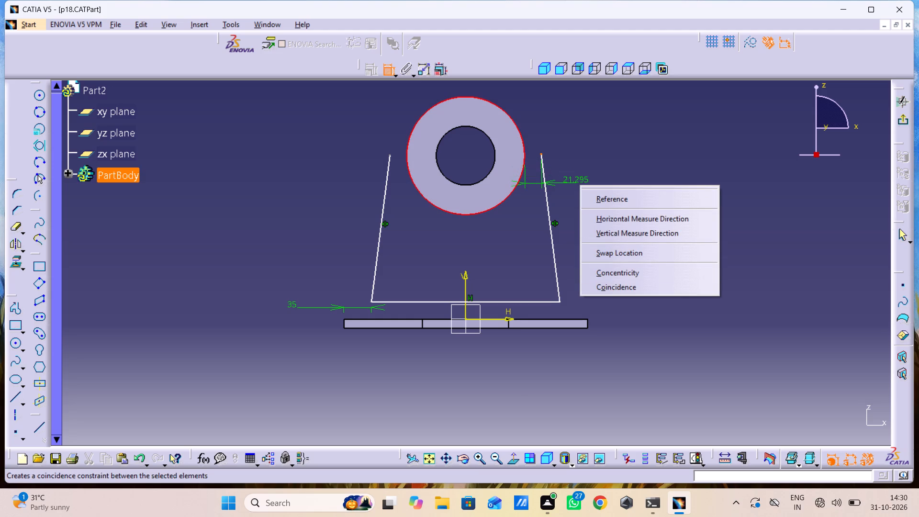
click(615, 284)
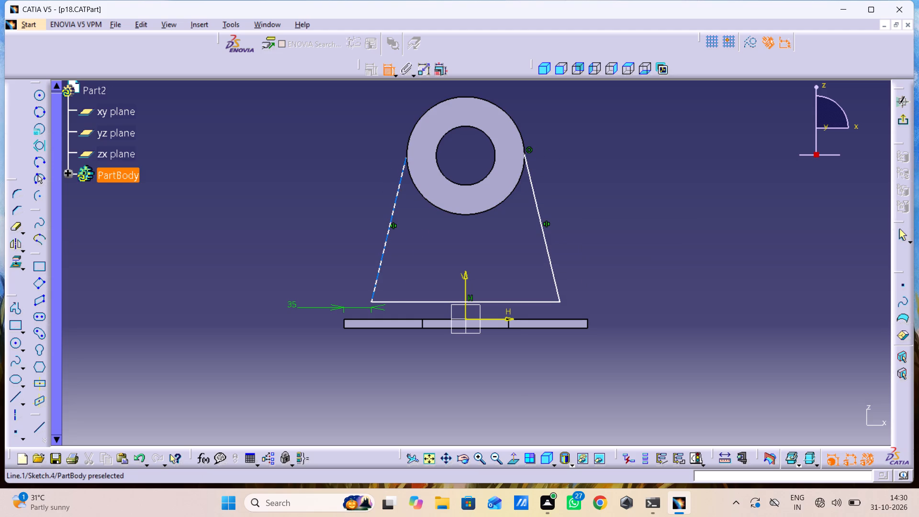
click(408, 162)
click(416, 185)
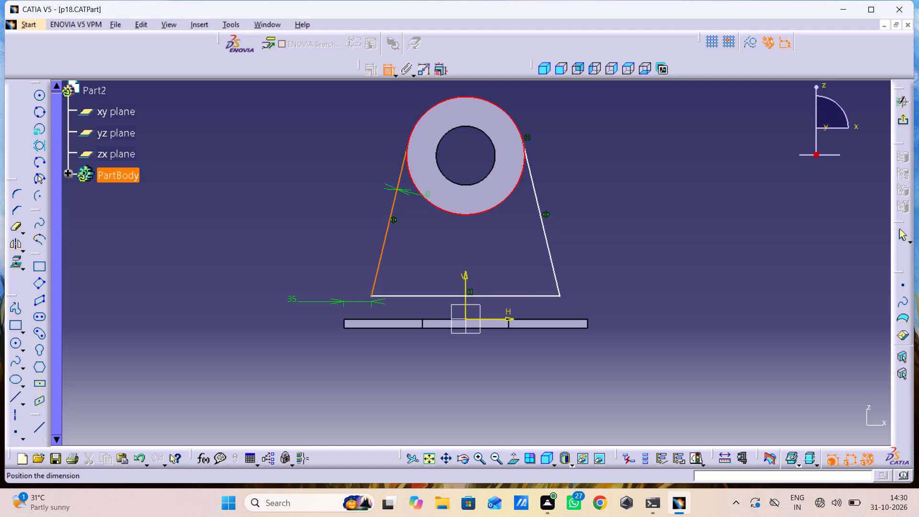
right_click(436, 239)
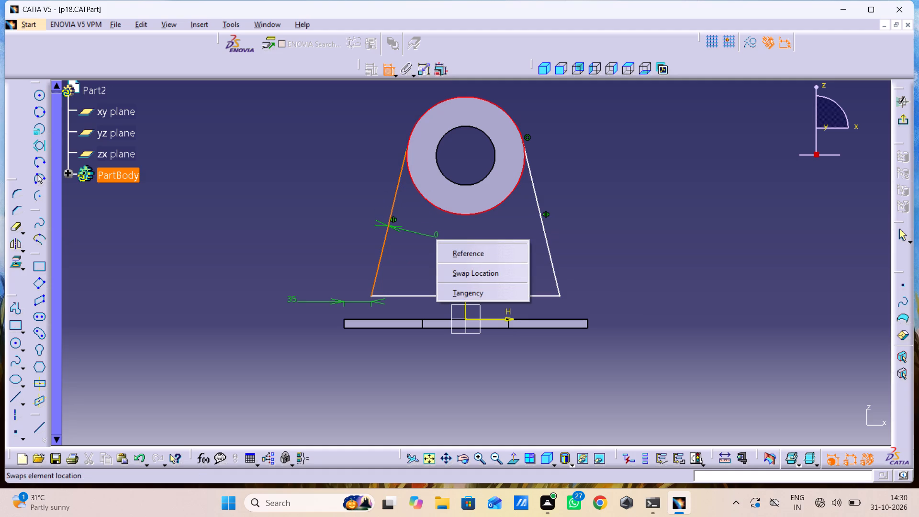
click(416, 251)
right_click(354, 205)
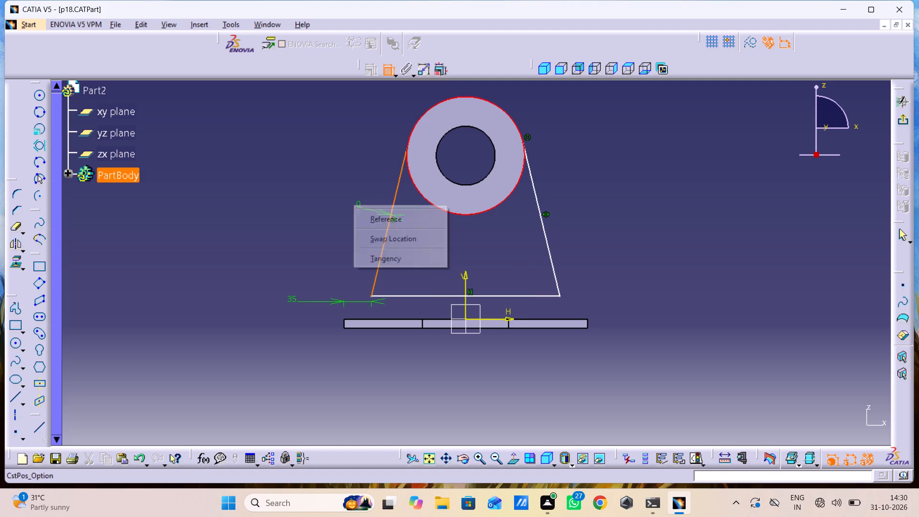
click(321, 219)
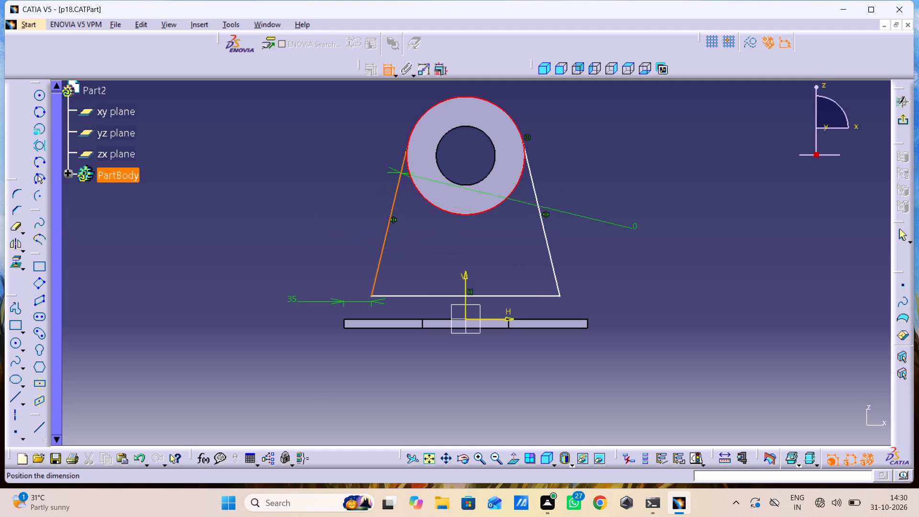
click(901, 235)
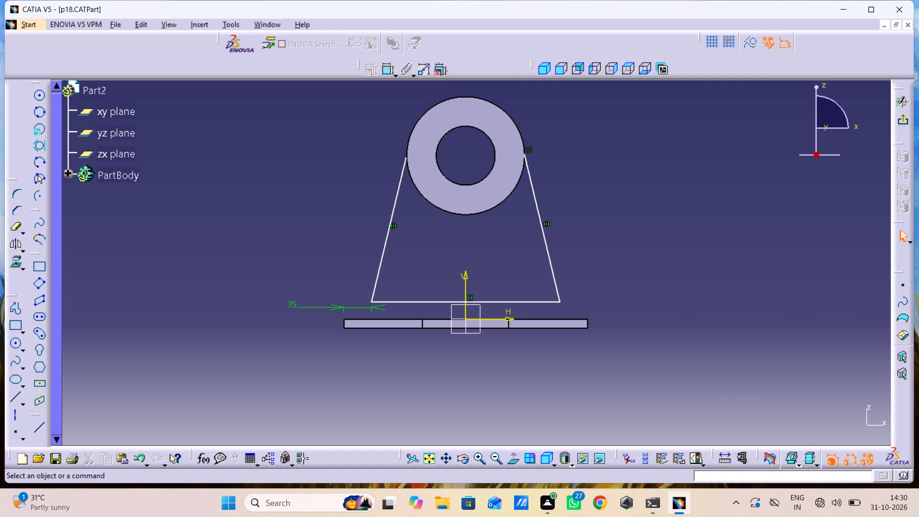
Make the upper endpoint of the left slanted line coincident with the ring's outer circular edge.
click(408, 157)
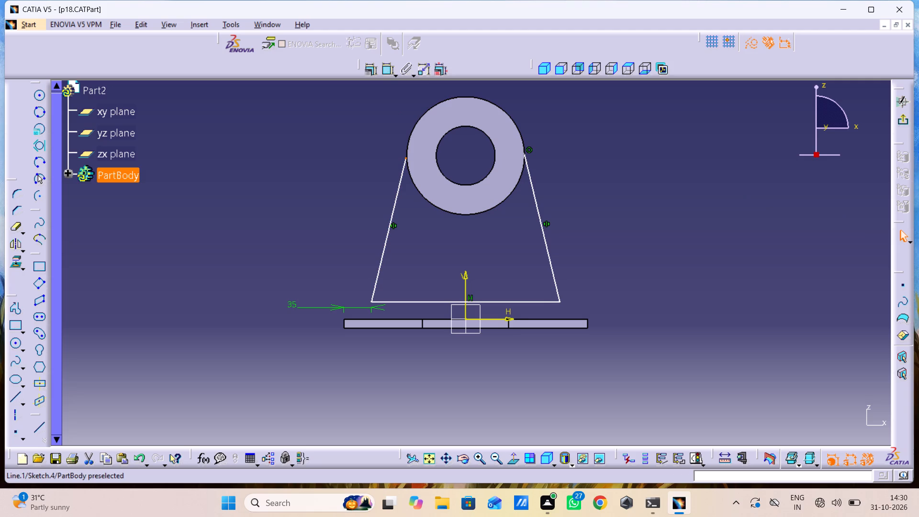
double_click(389, 72)
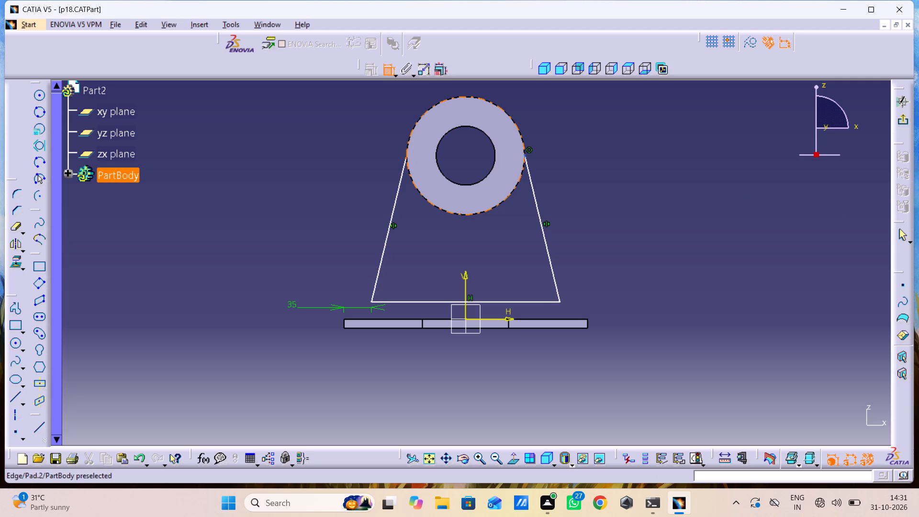
click(415, 186)
right_click(419, 235)
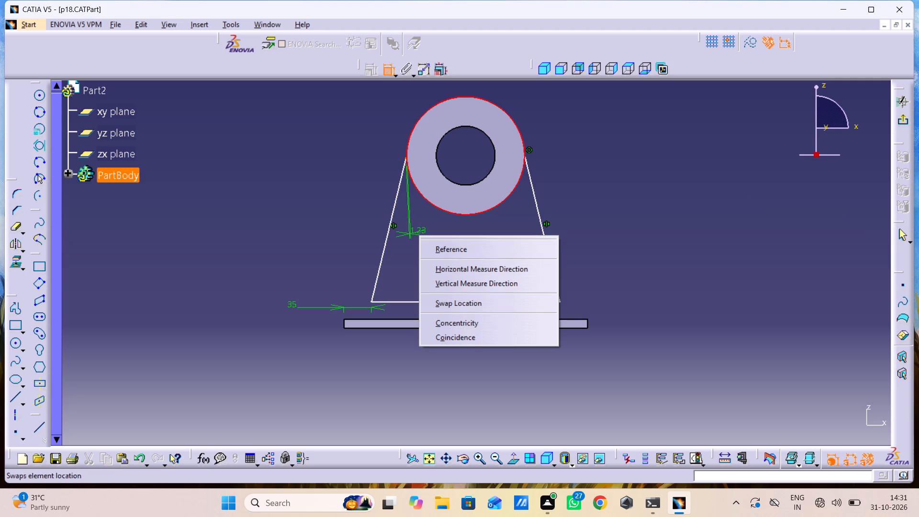
click(465, 340)
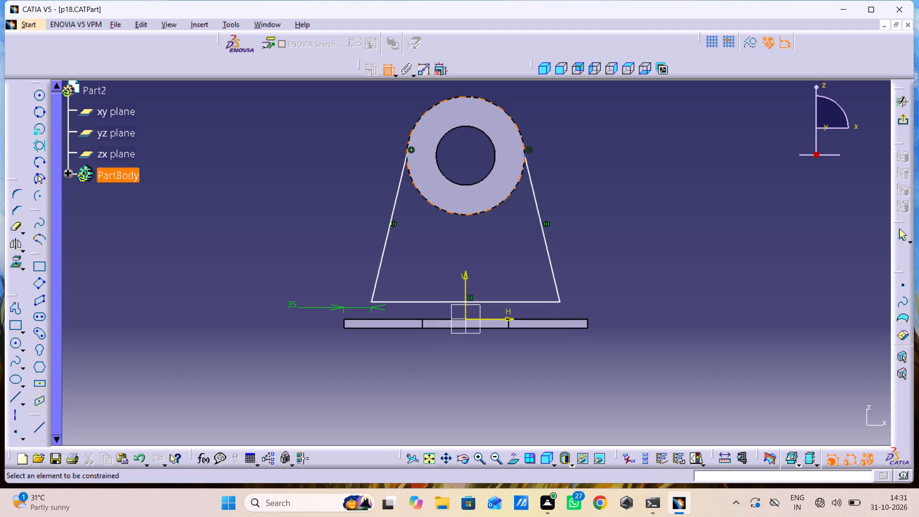
Dimension the length of the web profile's horizontal bottom line, placing the dimension below the base plate.
drag(443, 303, 442, 310)
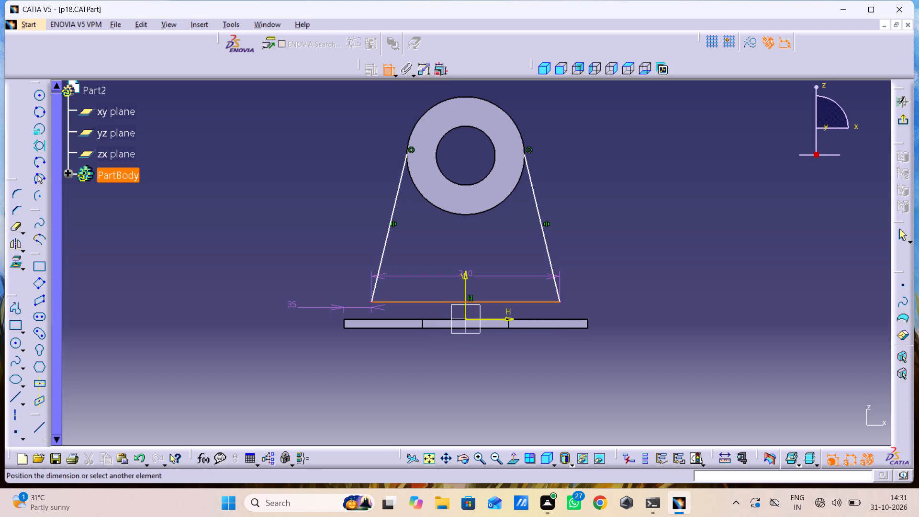
drag(442, 310, 442, 317)
click(471, 362)
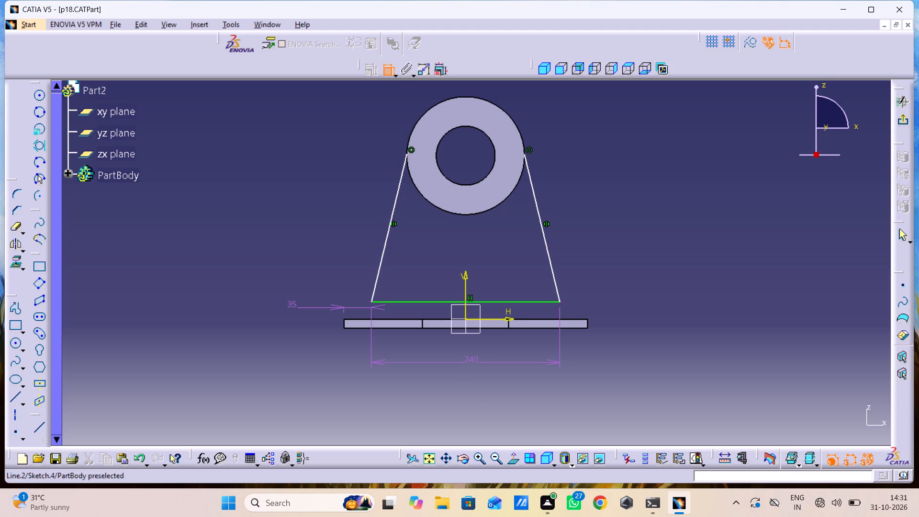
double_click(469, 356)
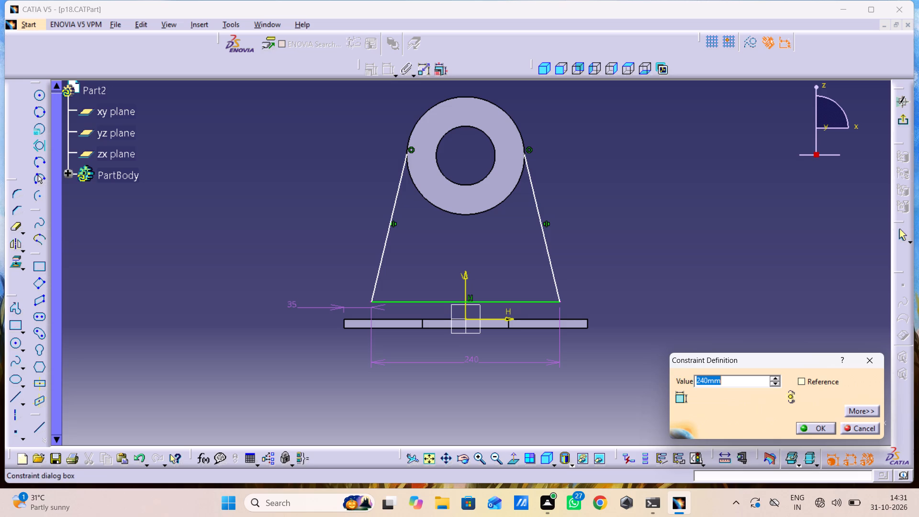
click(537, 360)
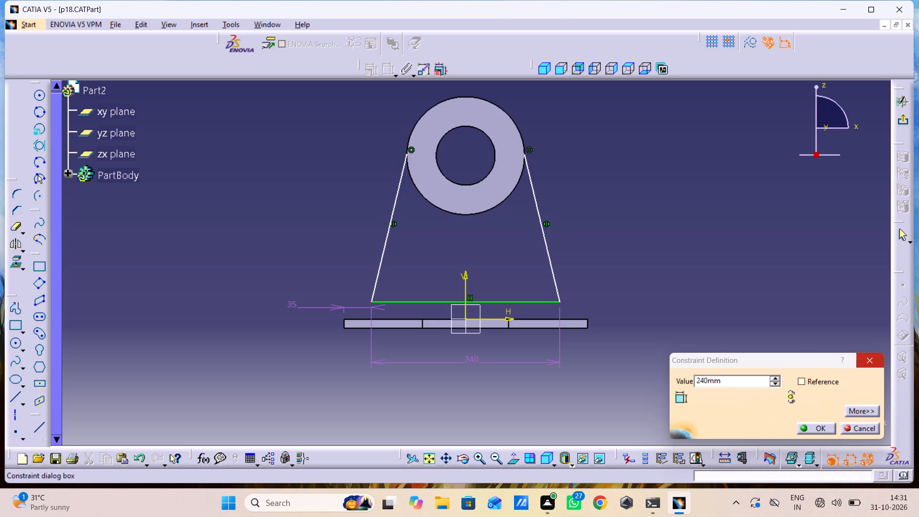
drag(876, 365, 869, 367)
Delete the 240 mm length dimension of the web profile's horizontal bottom line.
click(562, 359)
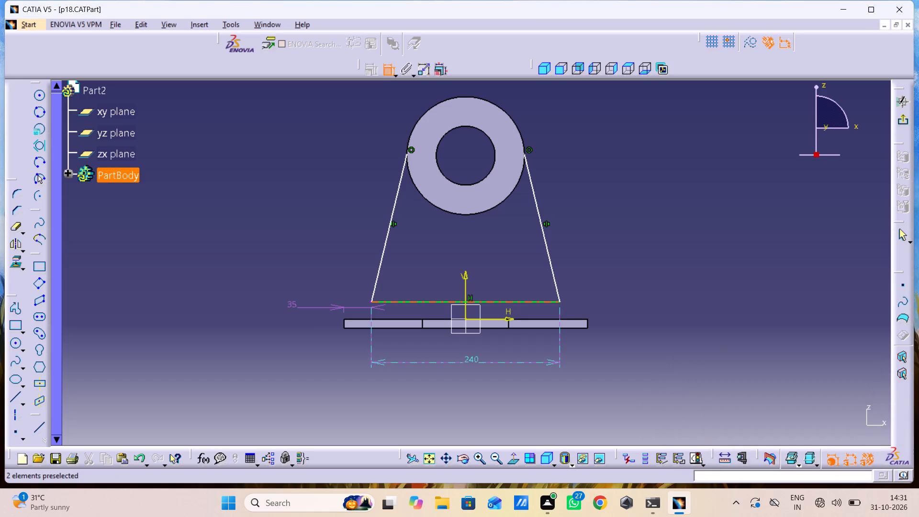
right_click(560, 345)
click(572, 337)
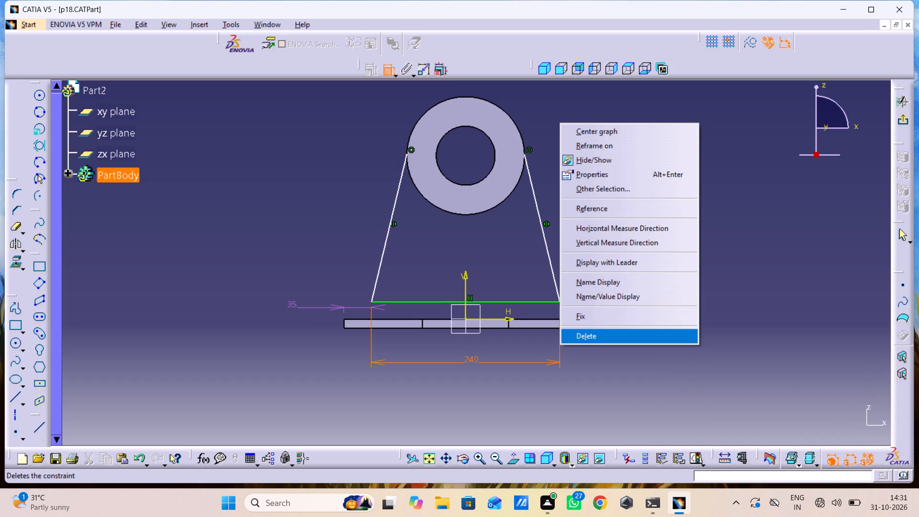
Make the web profile's horizontal bottom line coincident with the base plate's top edge.
click(501, 303)
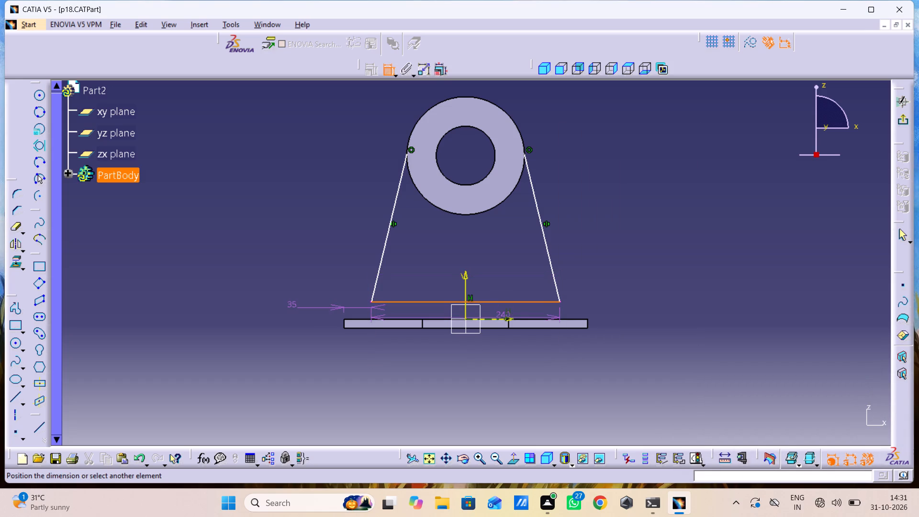
click(527, 318)
right_click(634, 293)
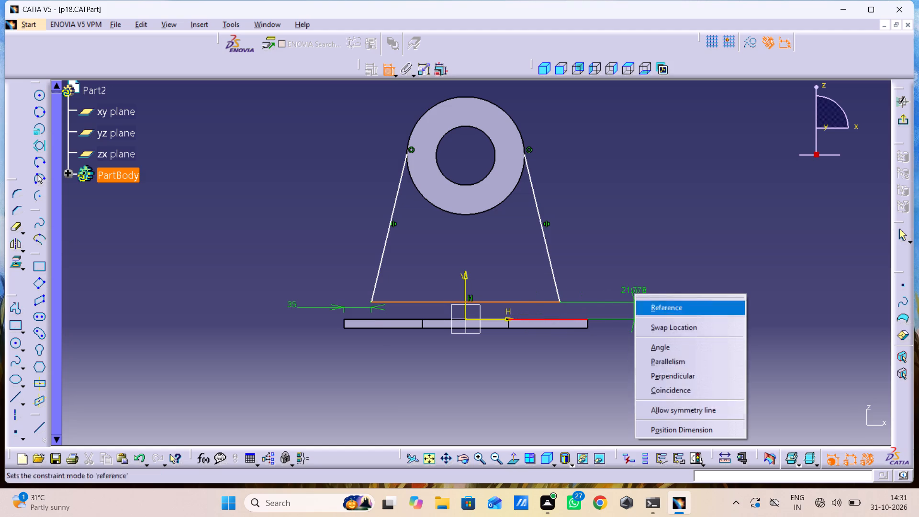
click(660, 394)
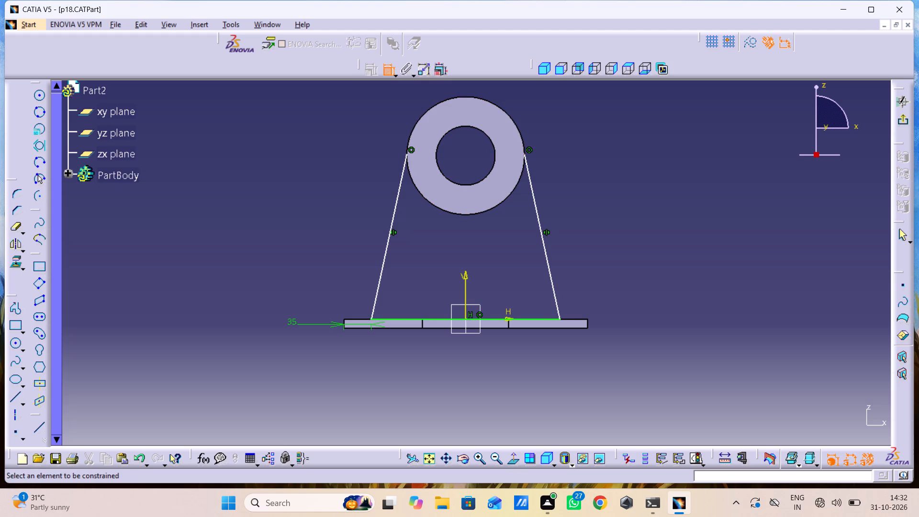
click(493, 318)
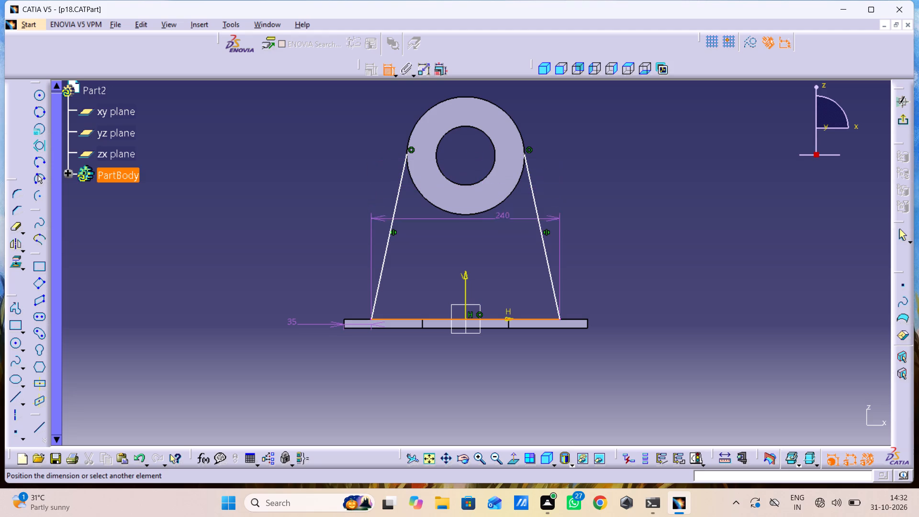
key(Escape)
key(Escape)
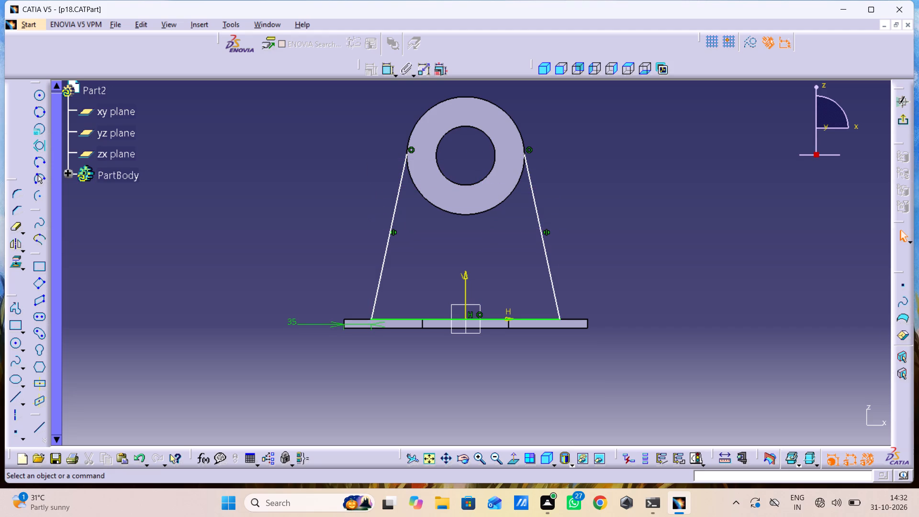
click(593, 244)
Sketch a circle about 199 mm in diameter around the ring, centred at the ring's centre.
double_click(20, 344)
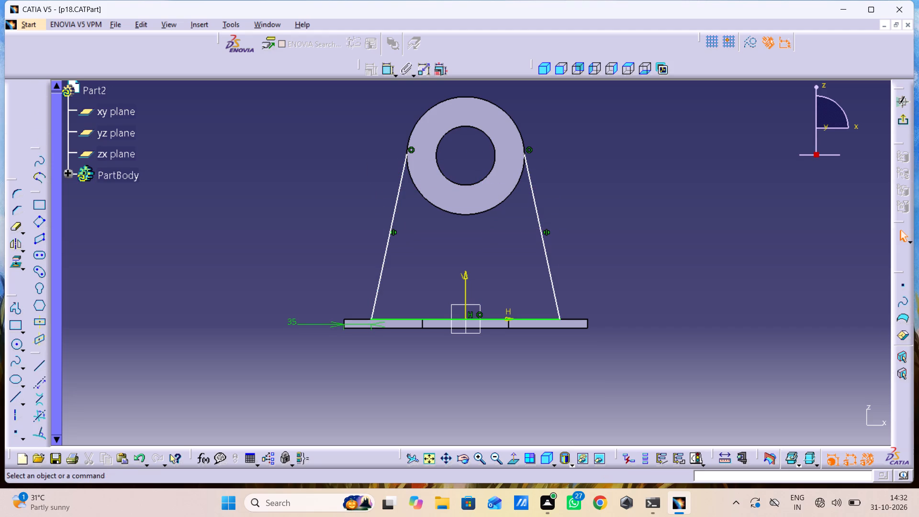
double_click(14, 341)
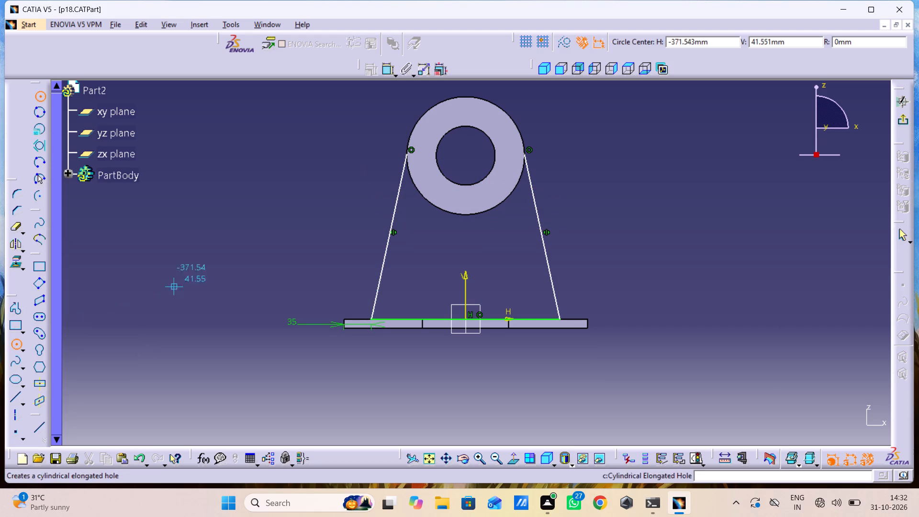
click(467, 154)
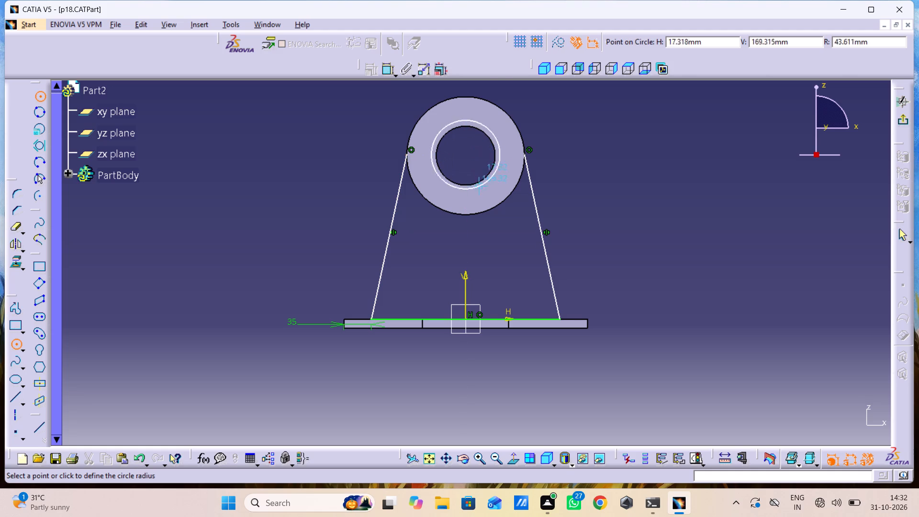
click(495, 225)
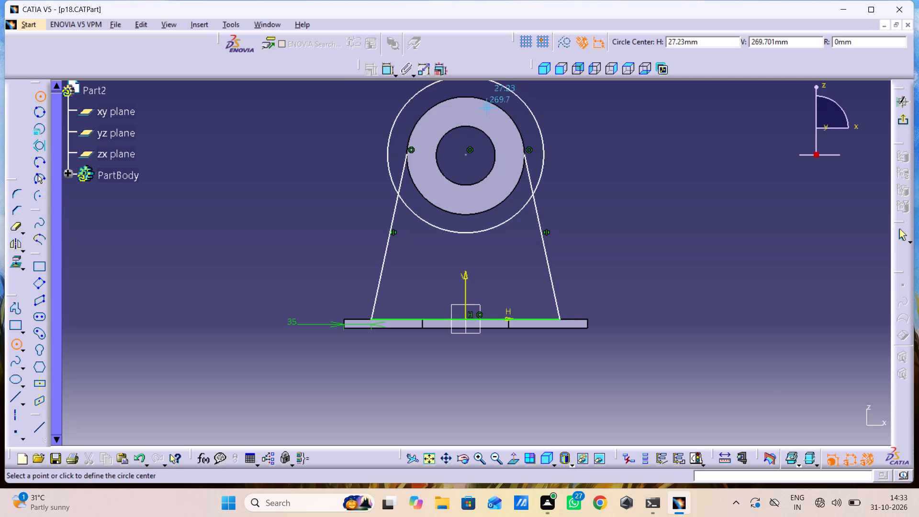
Make the new circle concentric with the ring's outer circular edge.
double_click(387, 71)
double_click(387, 71)
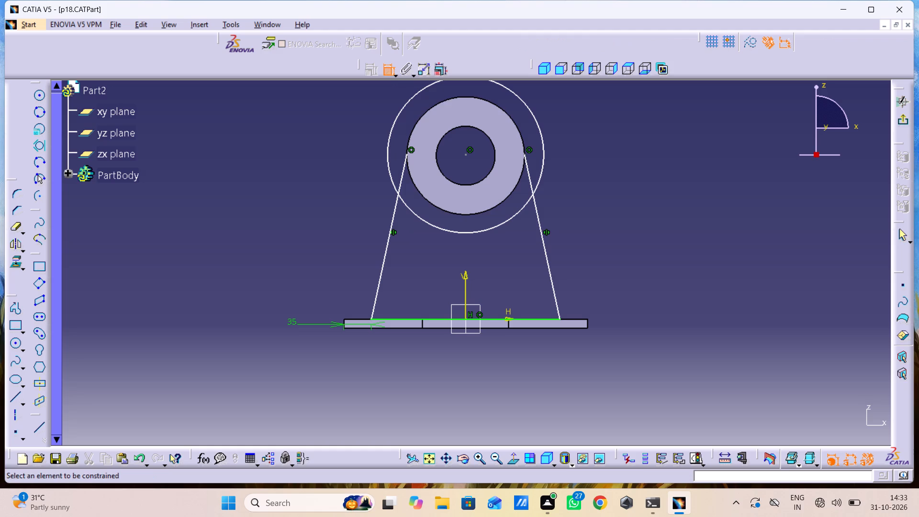
click(511, 121)
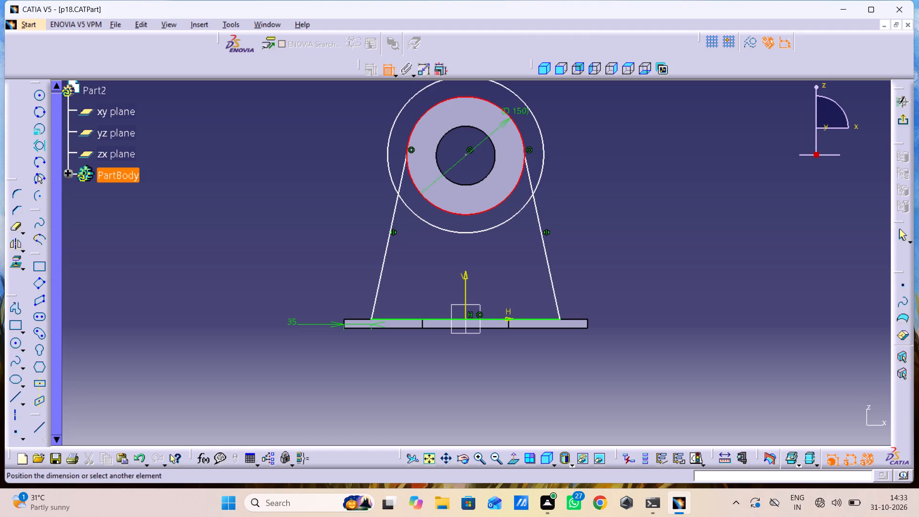
click(522, 97)
right_click(589, 166)
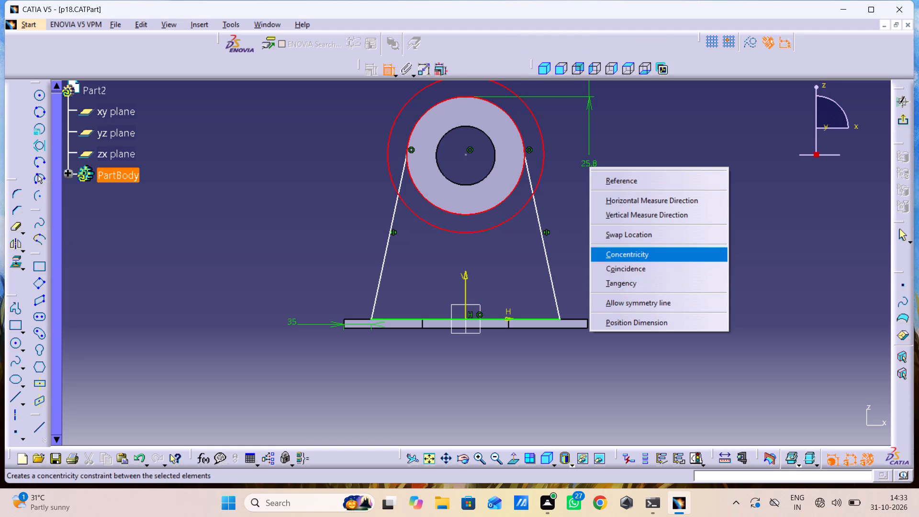
click(644, 258)
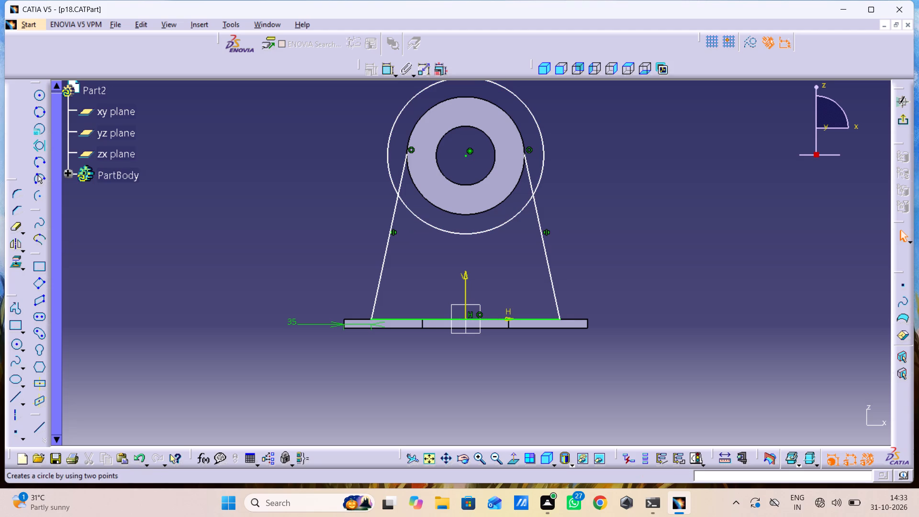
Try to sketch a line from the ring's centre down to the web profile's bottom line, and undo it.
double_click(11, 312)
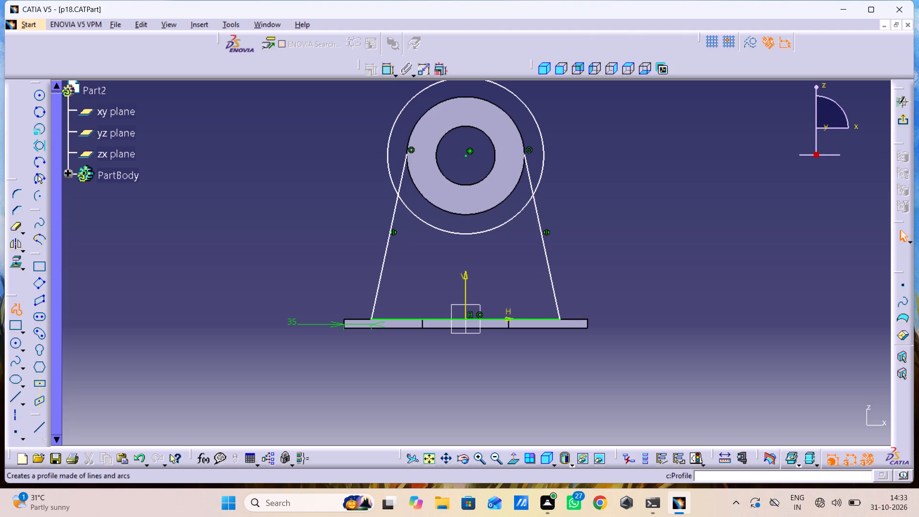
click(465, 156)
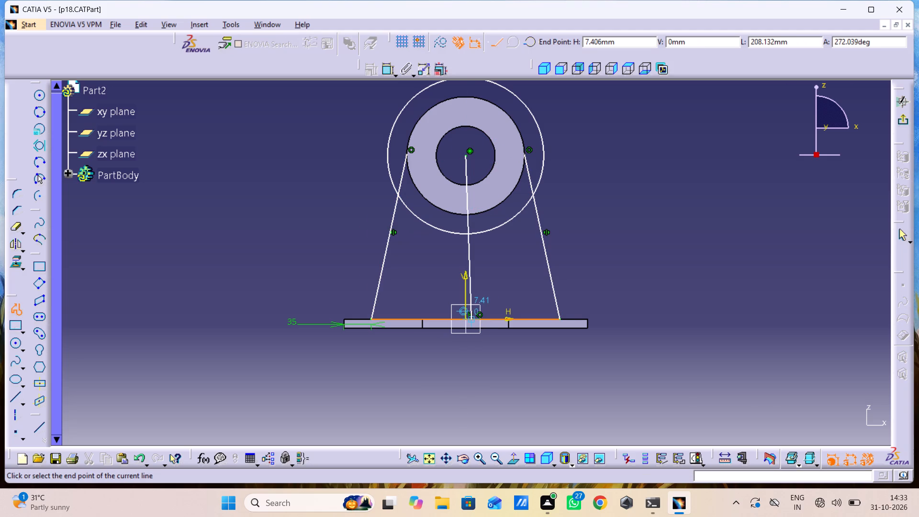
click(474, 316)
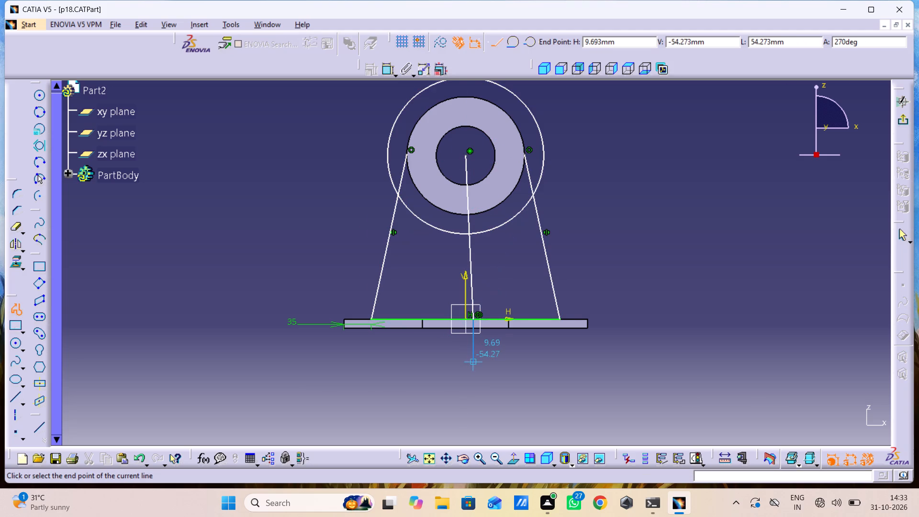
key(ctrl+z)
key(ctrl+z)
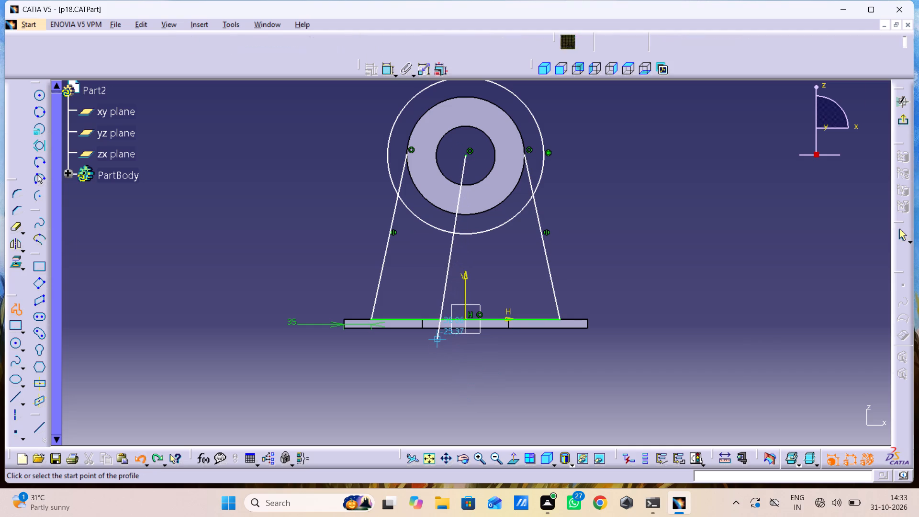
Dimension the vertical distance between the sketched circle's centre and the web profile's bottom line.
double_click(385, 70)
drag(465, 154, 467, 168)
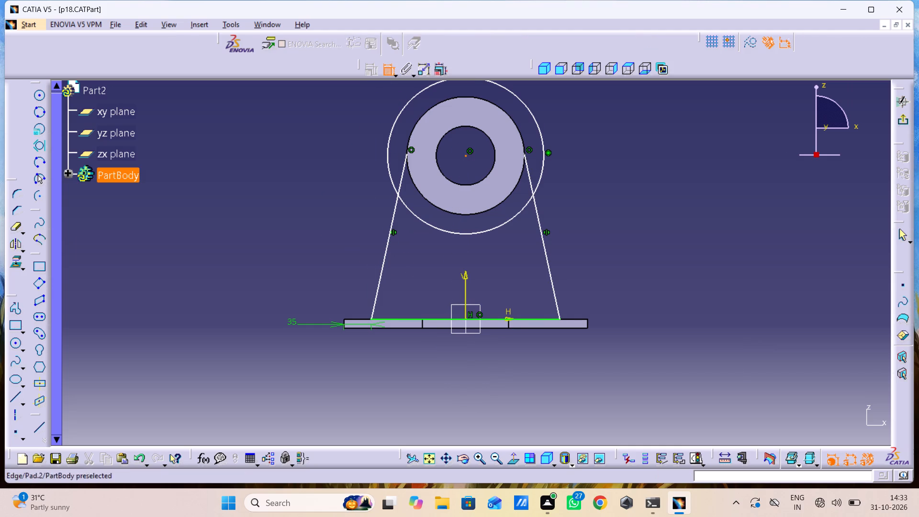
click(475, 318)
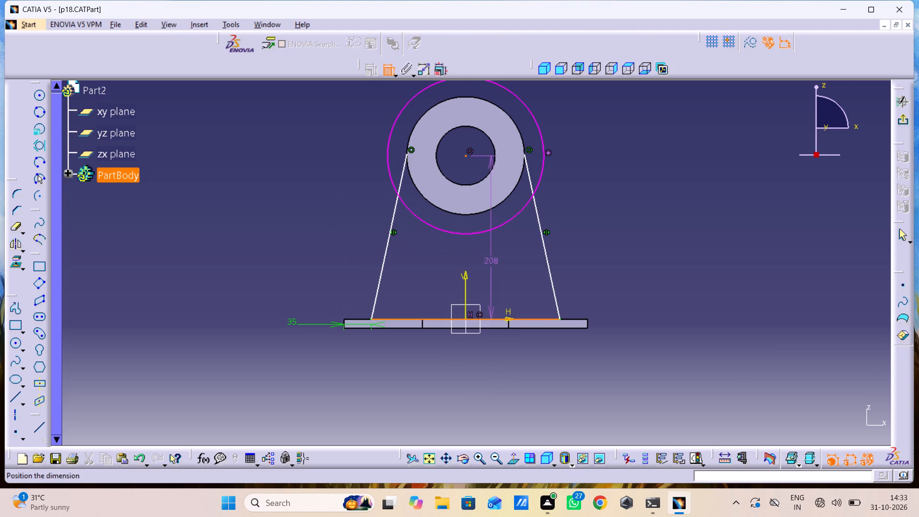
click(511, 256)
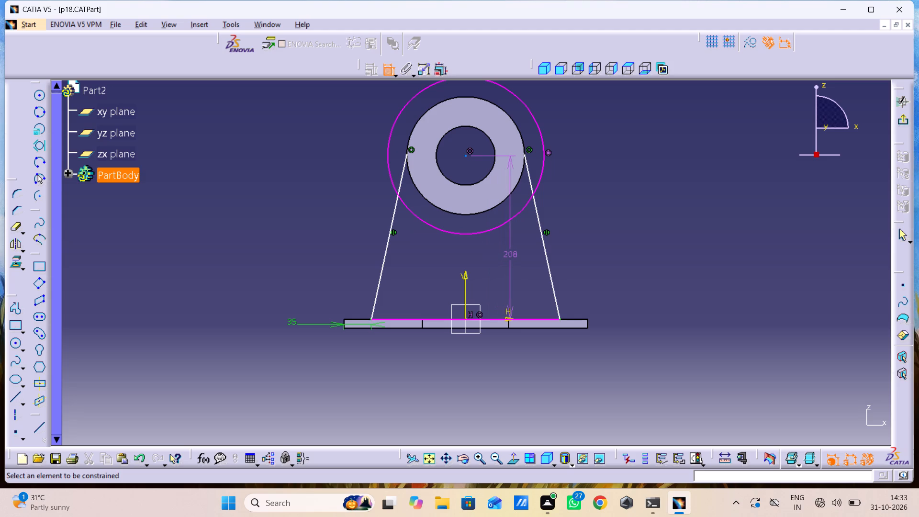
double_click(512, 255)
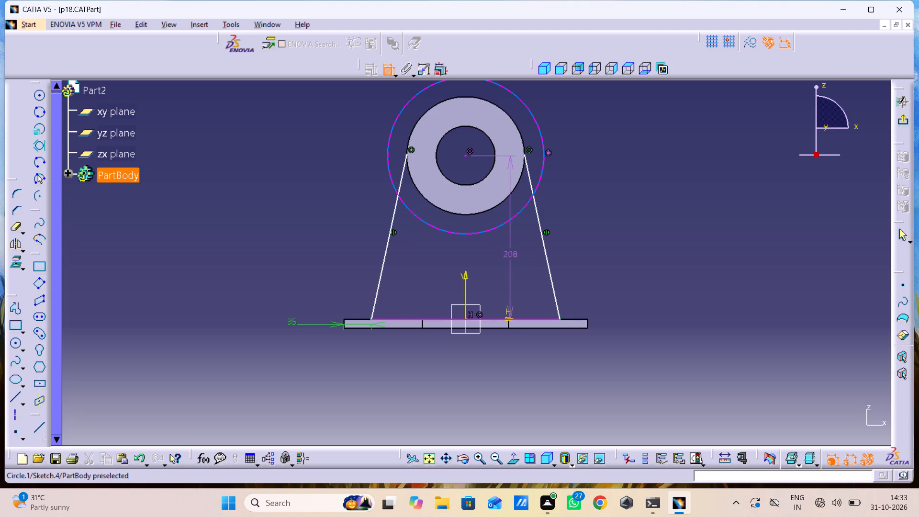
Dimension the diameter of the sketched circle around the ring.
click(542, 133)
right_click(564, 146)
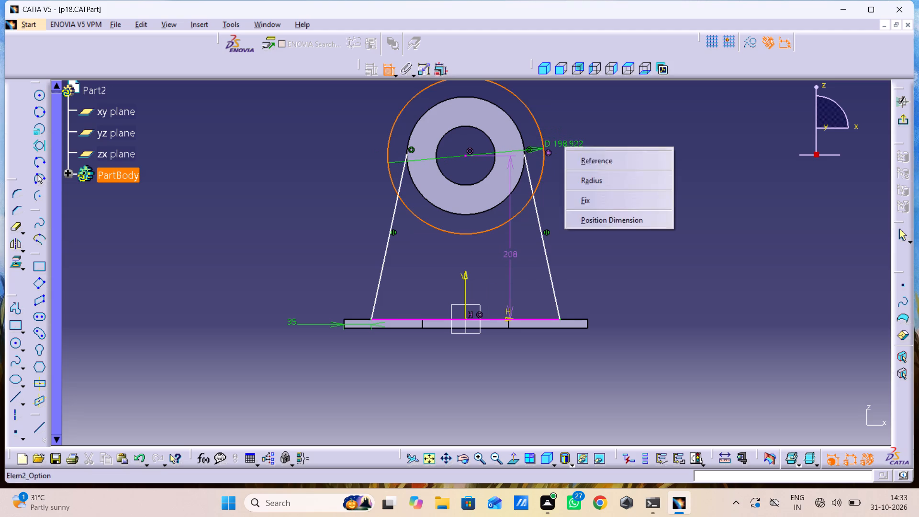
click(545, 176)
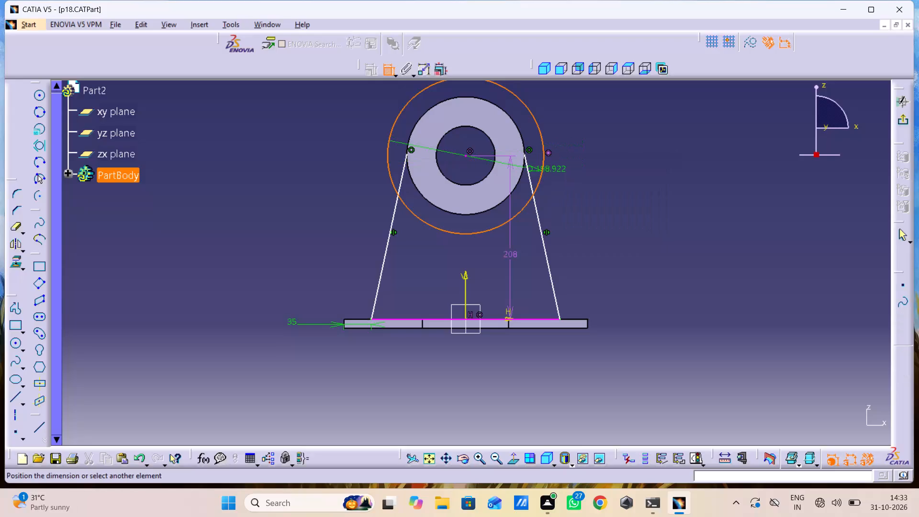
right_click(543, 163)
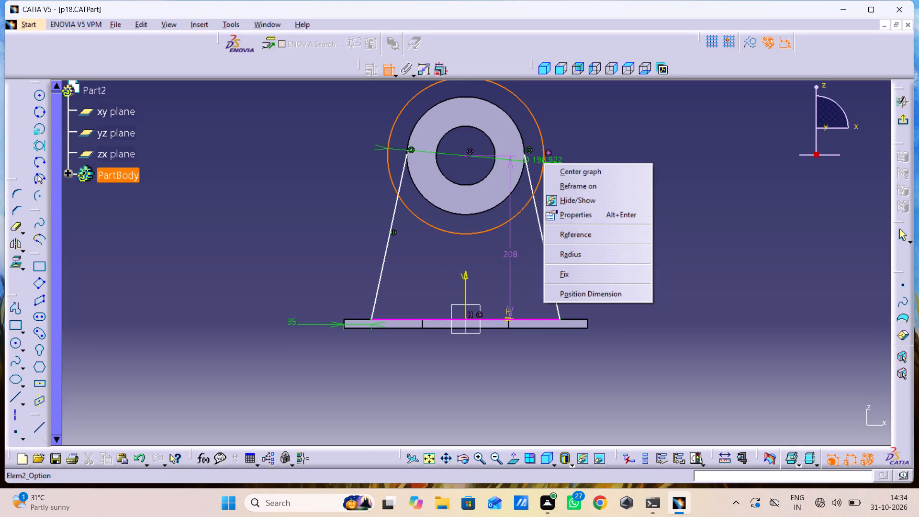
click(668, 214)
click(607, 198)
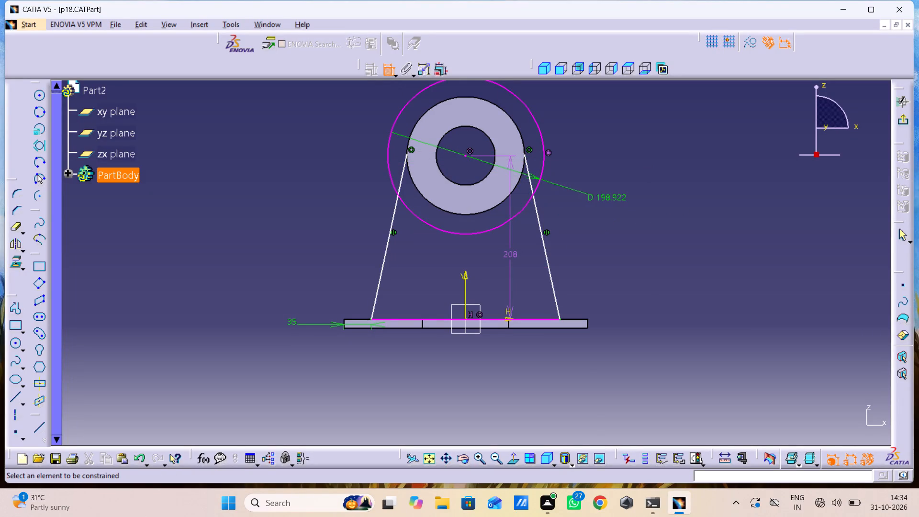
Delete the sketched circle around the ring, keeping its centre point and the vertical distance dimension.
right_click(544, 169)
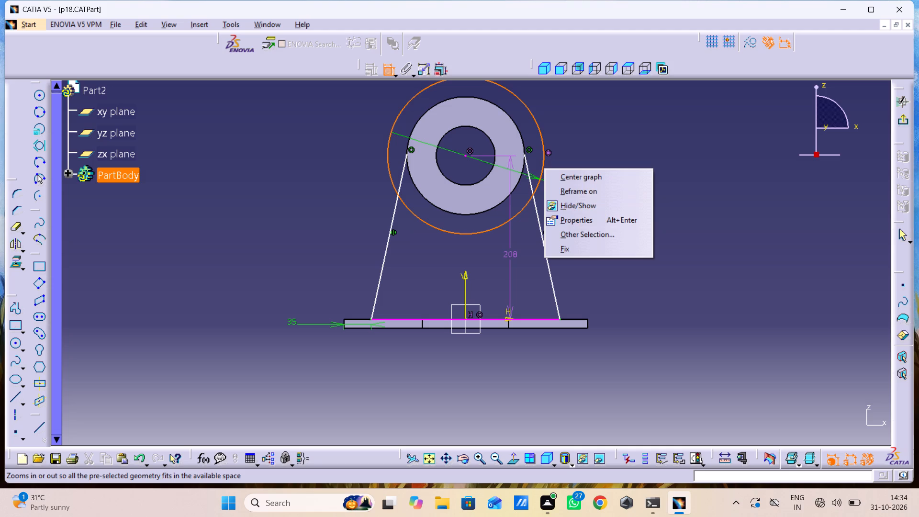
click(682, 174)
click(391, 65)
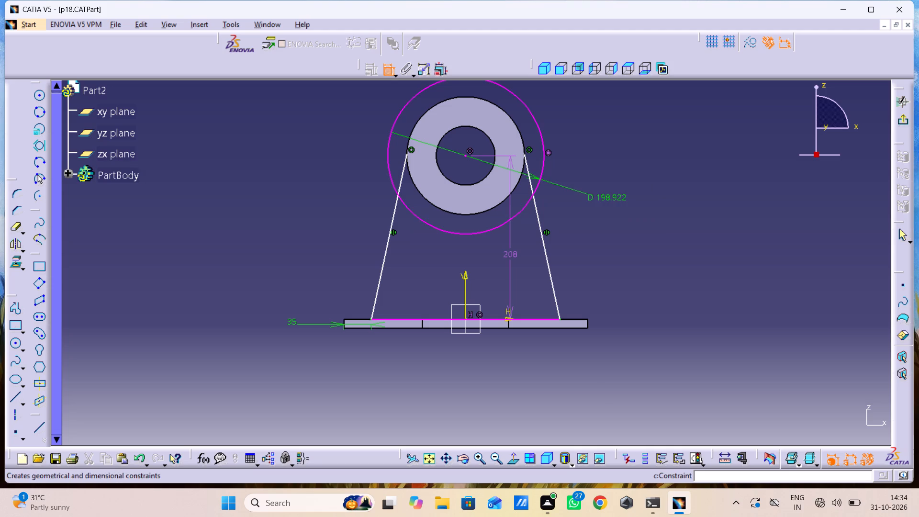
right_click(529, 110)
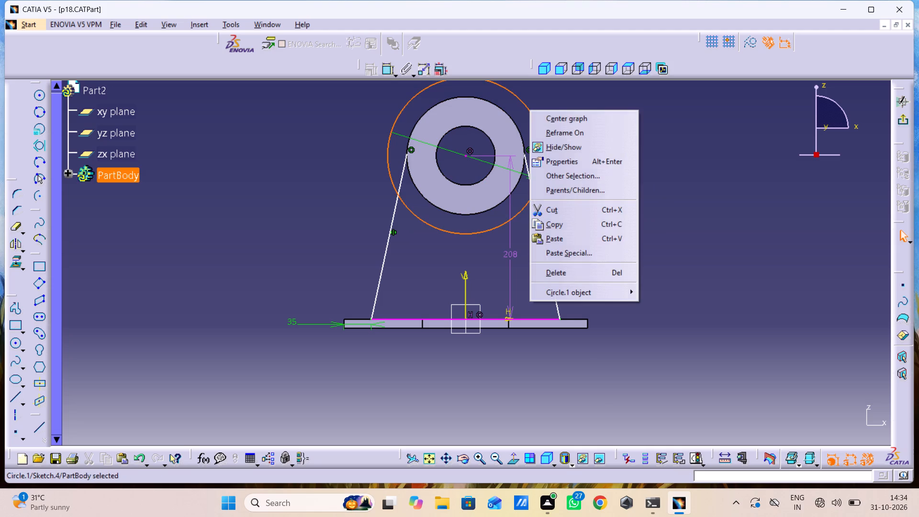
click(552, 275)
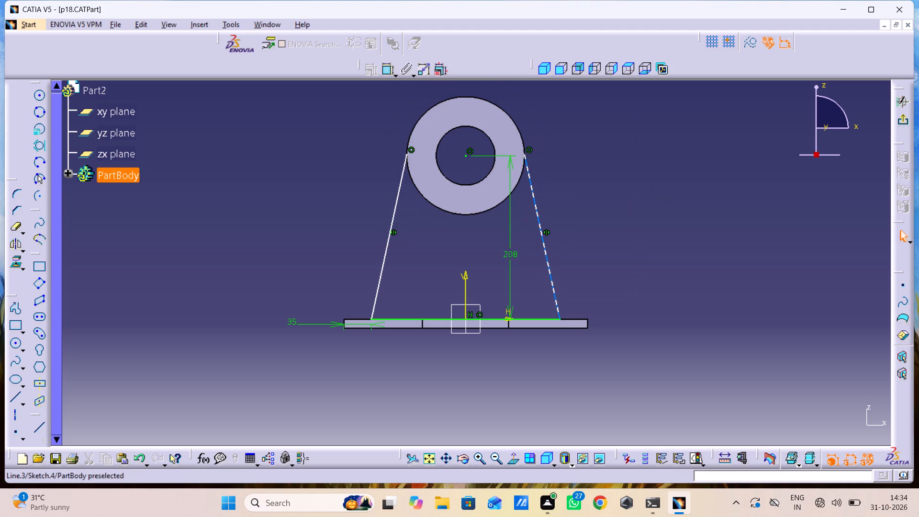
click(600, 239)
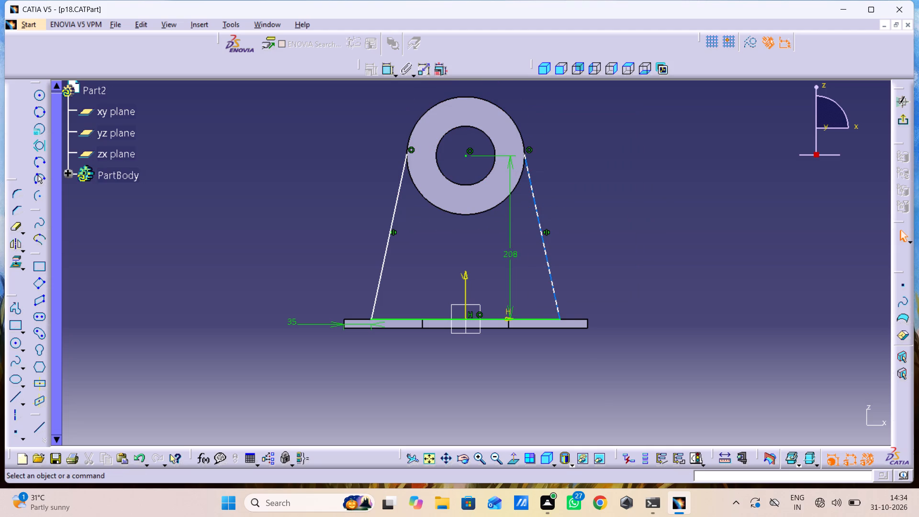
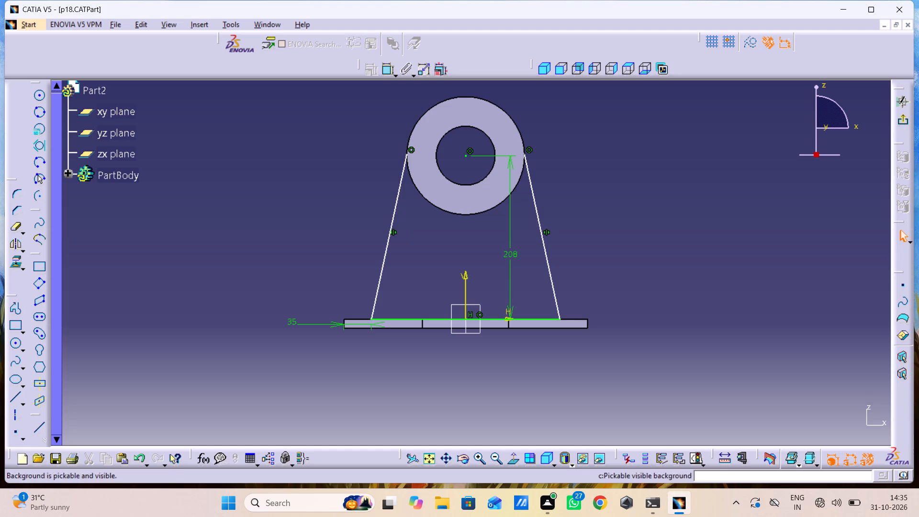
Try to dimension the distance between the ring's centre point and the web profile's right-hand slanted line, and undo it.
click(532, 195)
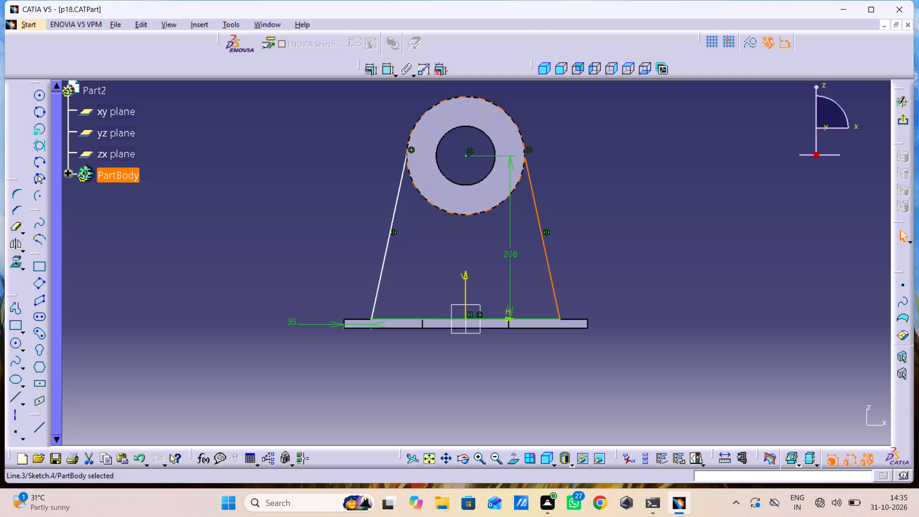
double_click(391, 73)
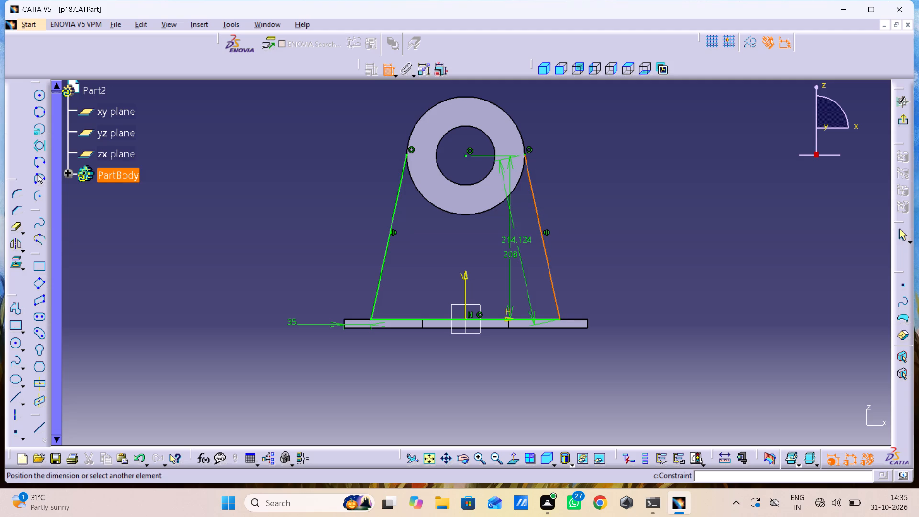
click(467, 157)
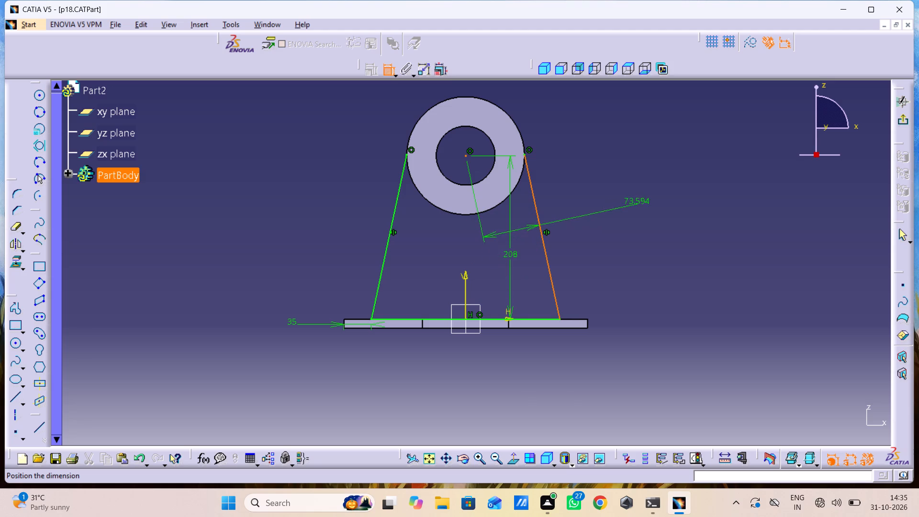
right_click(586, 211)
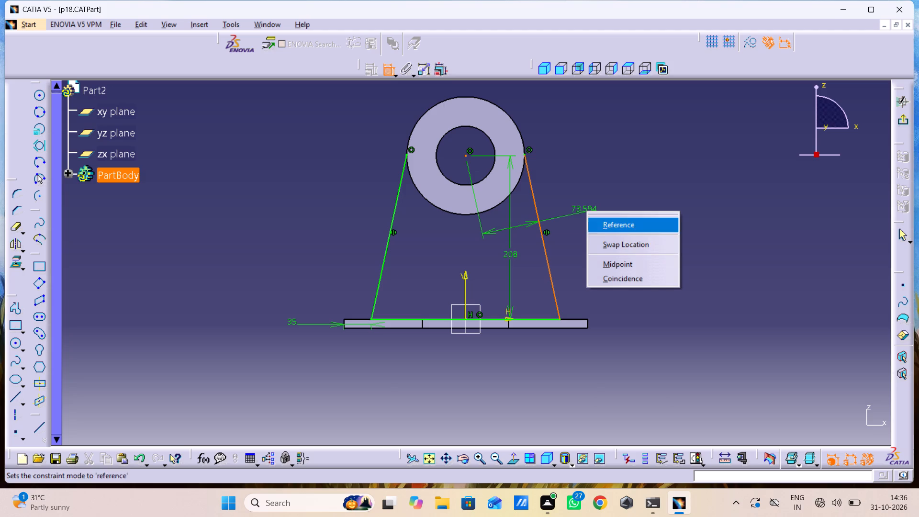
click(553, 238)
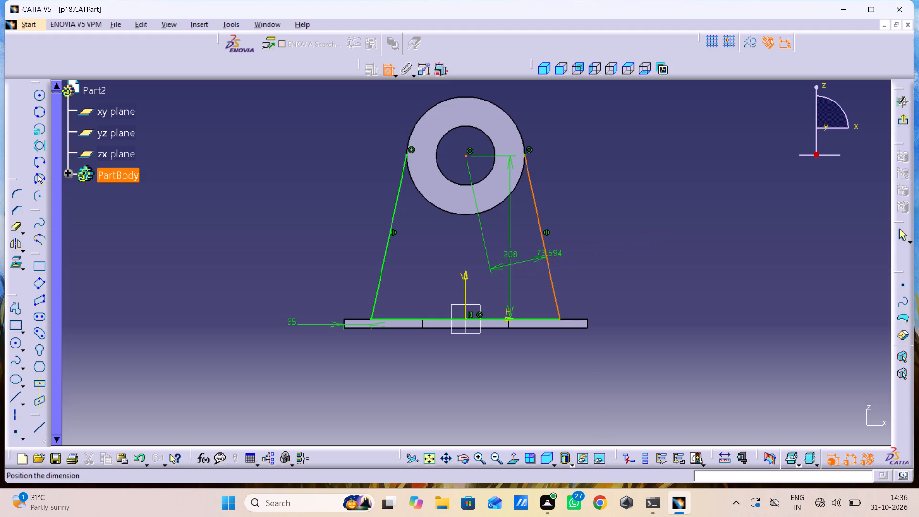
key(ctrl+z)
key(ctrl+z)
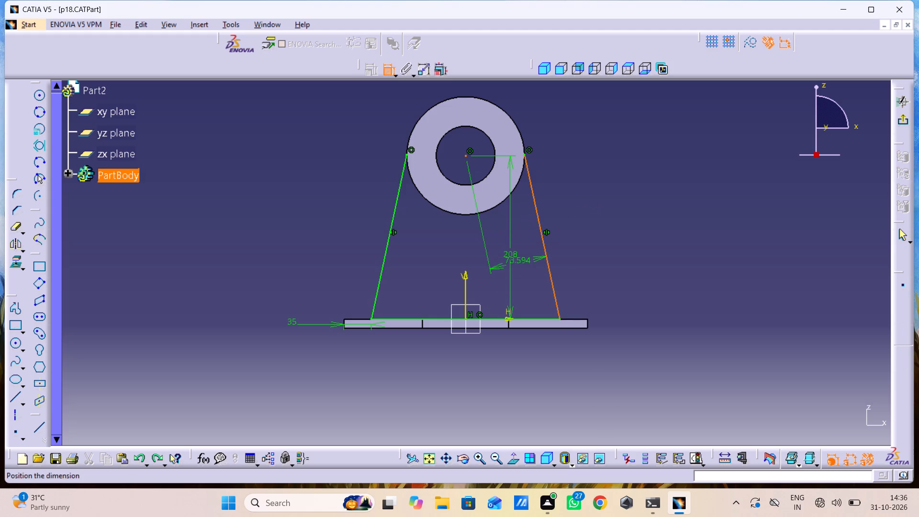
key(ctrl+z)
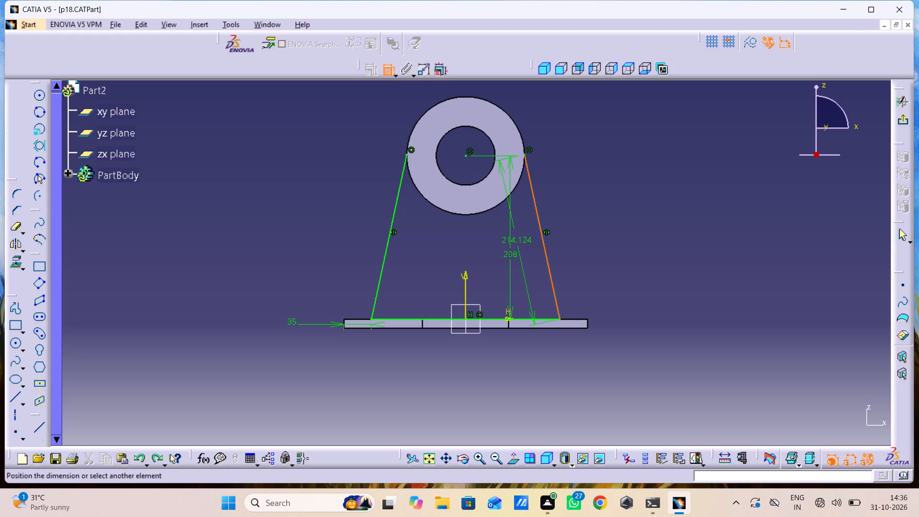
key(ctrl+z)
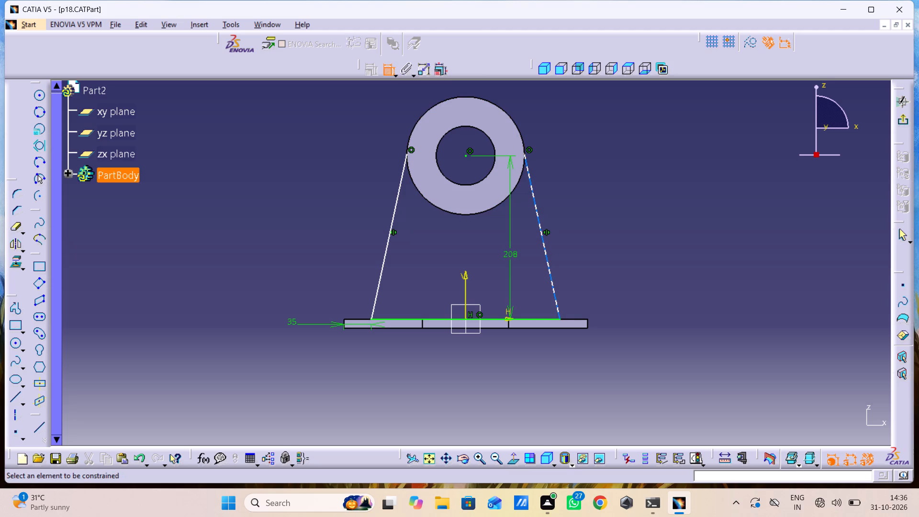
Dimension the outside angle between the web profile's right-hand slanted line and its bottom line.
click(538, 220)
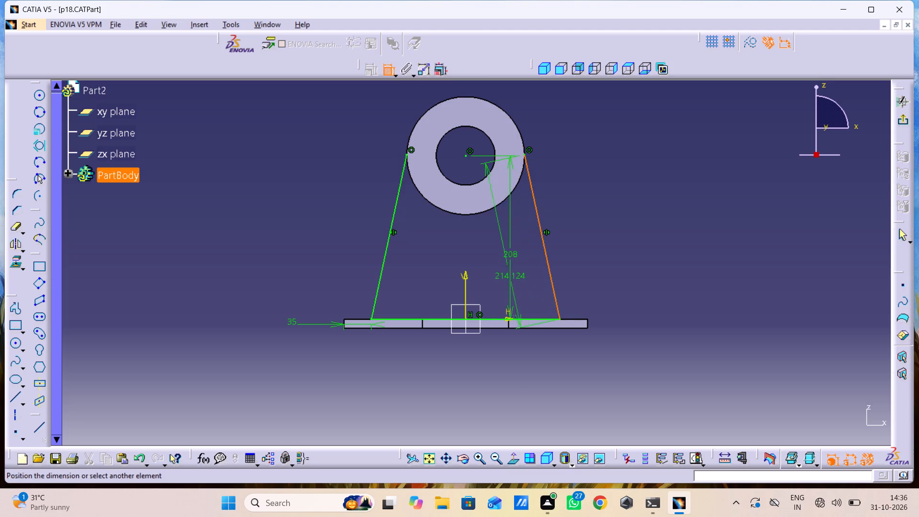
click(497, 319)
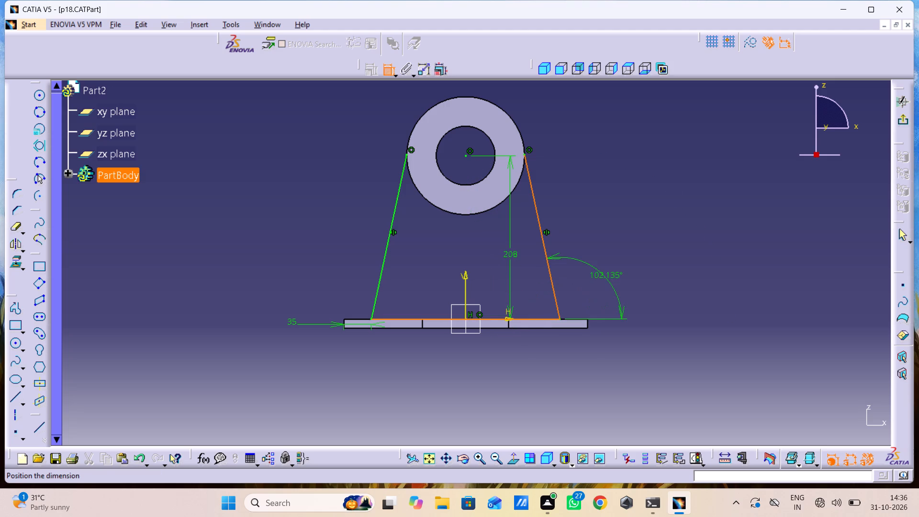
click(611, 276)
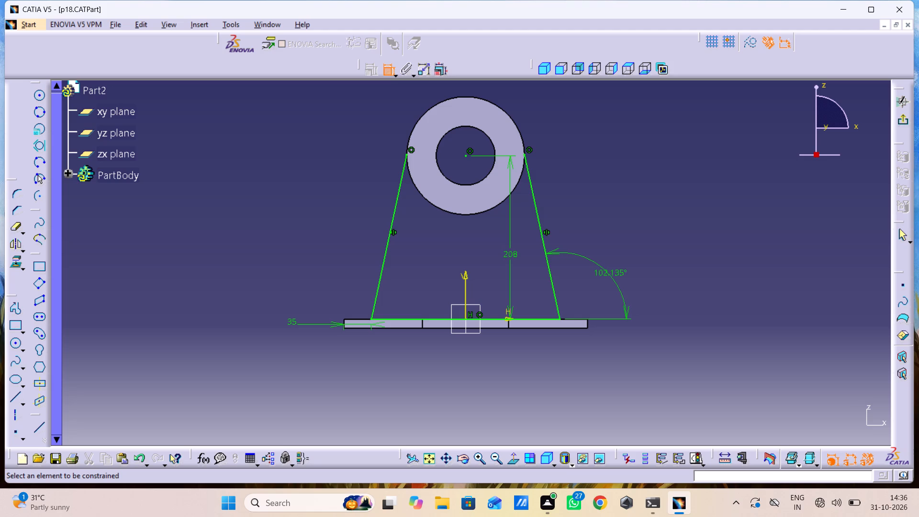
Project the ring's outer circular edge onto the web sketch plane.
click(20, 262)
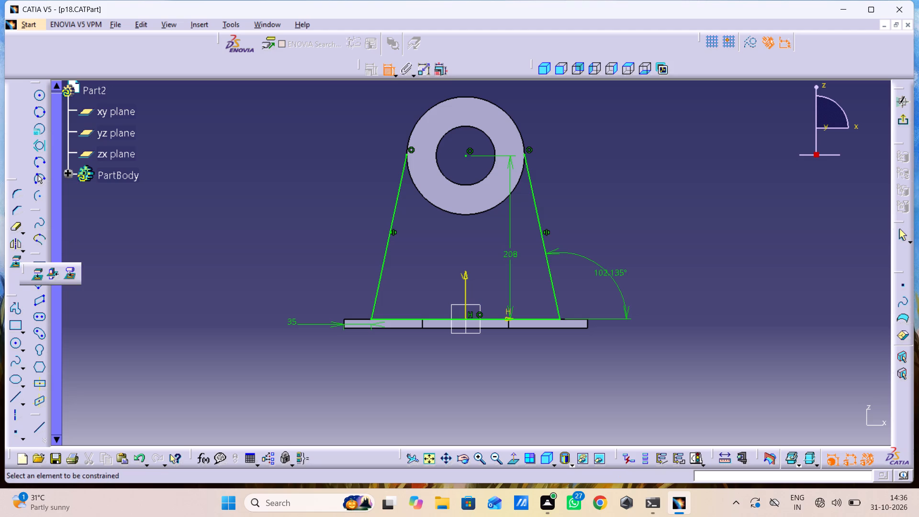
click(42, 272)
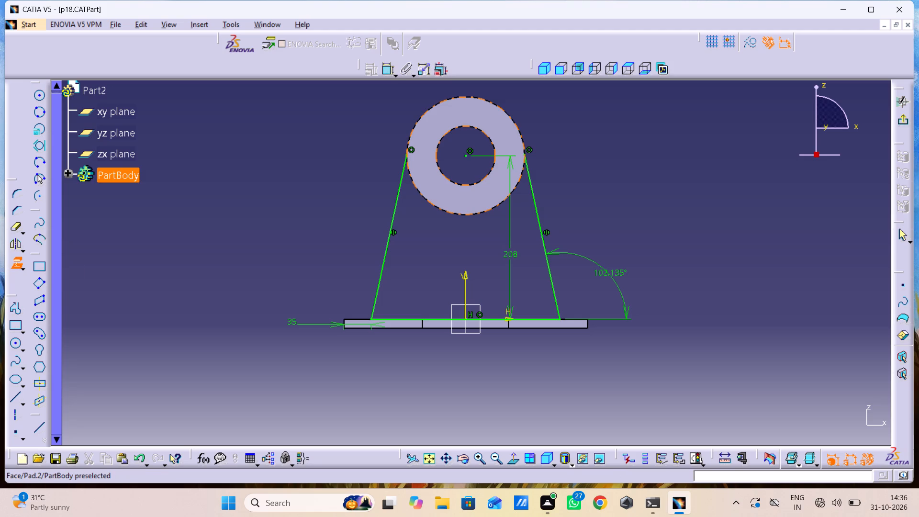
click(483, 100)
click(574, 116)
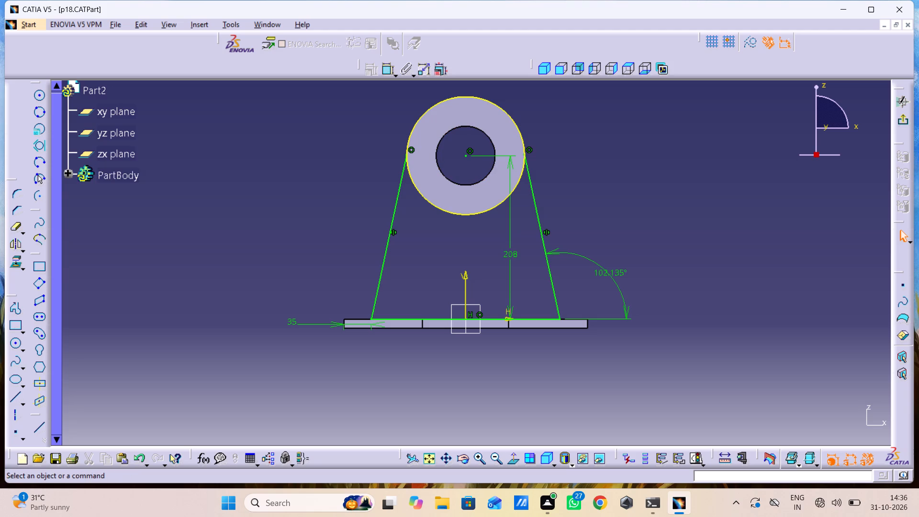
Trim away the upper arc of the projected ring circle with Quick Trim, keeping the lower arc that closes the web profile.
click(19, 229)
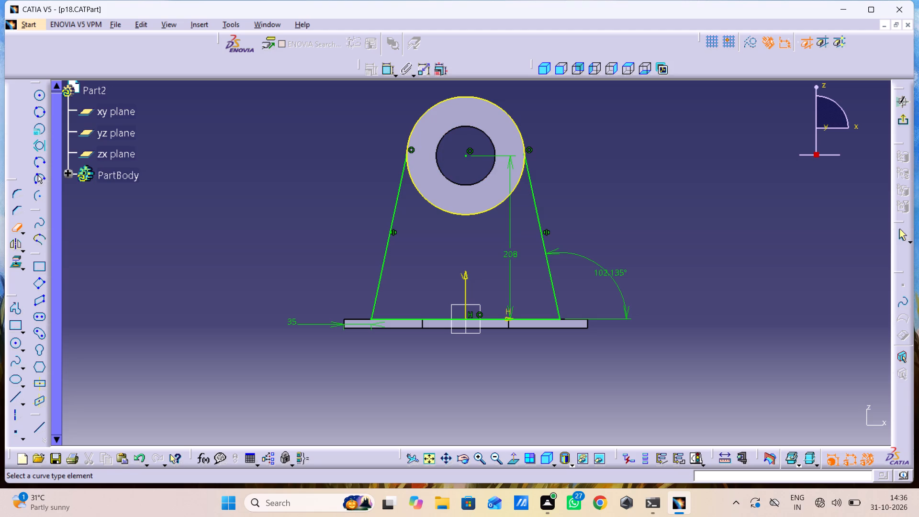
click(412, 125)
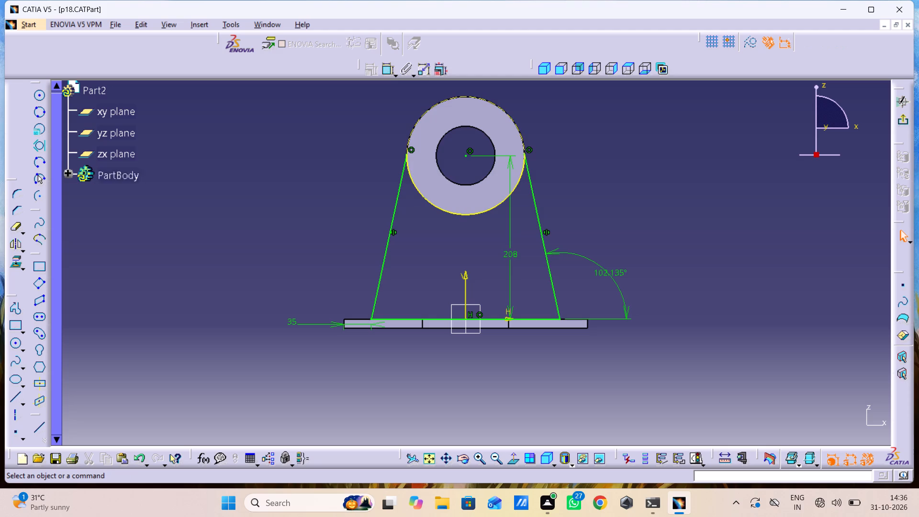
drag(582, 152, 582, 157)
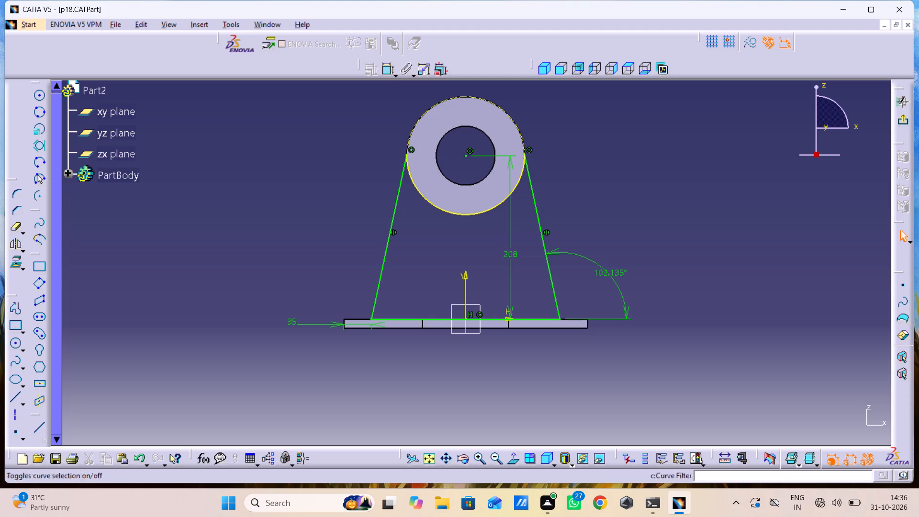
Exit the sketch and pad the web profile 65 mm in the reversed direction, towards the ring's body, without mirrored extent.
click(901, 120)
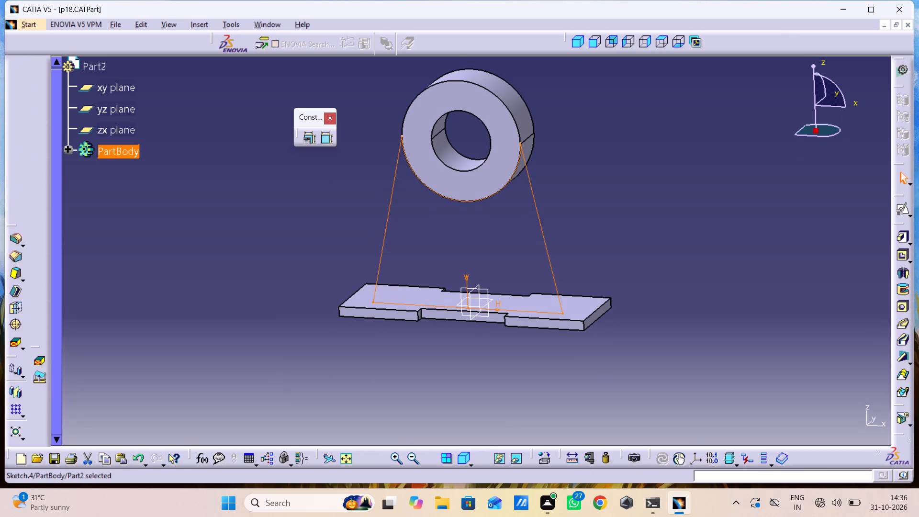
click(905, 236)
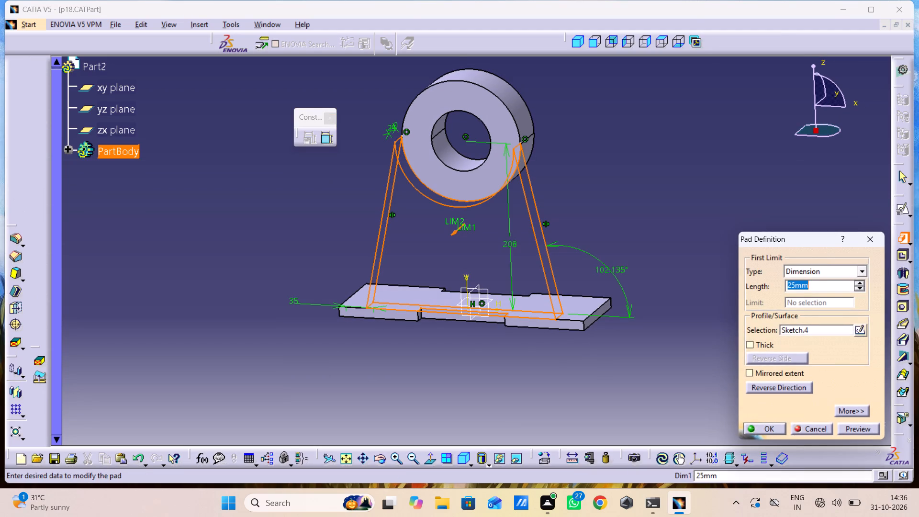
click(755, 375)
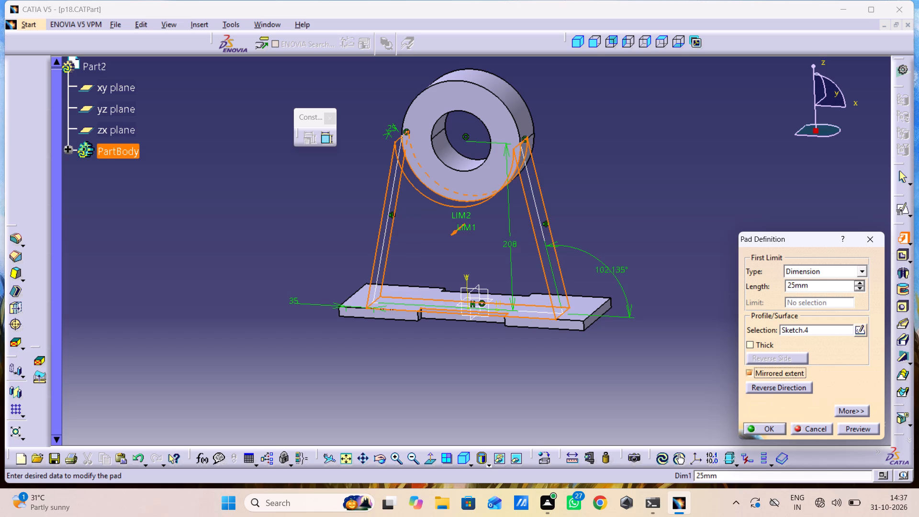
middle_drag(672, 273, 610, 291)
right_click(672, 273)
middle_drag(647, 286, 594, 307)
right_drag(647, 286, 594, 307)
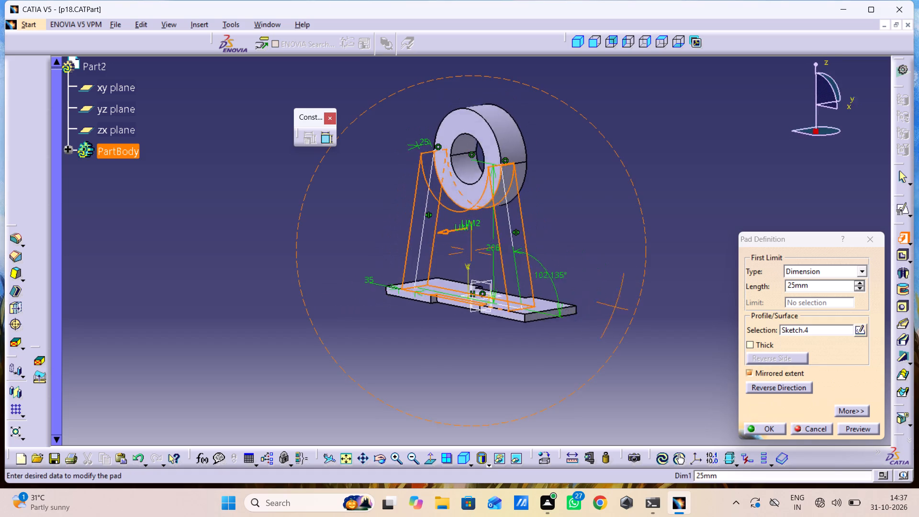
right_drag(594, 307, 546, 323)
middle_drag(594, 307, 546, 323)
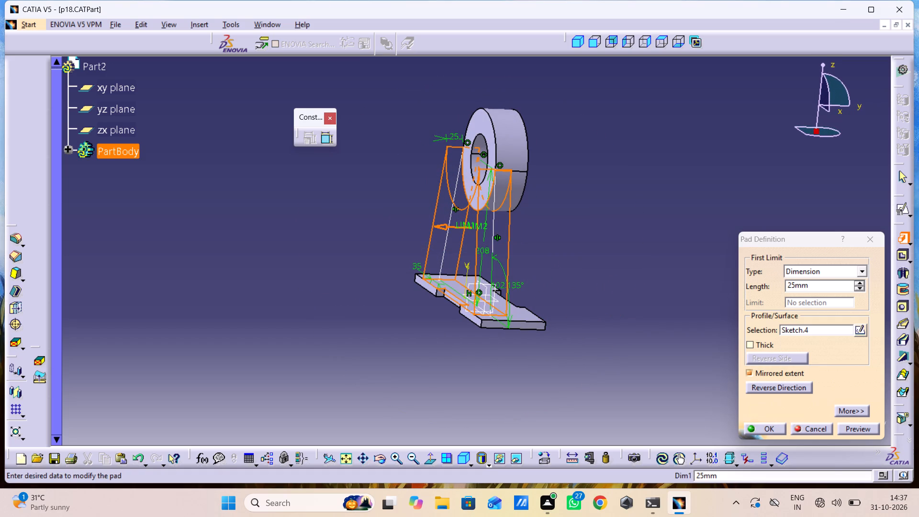
click(753, 373)
click(756, 388)
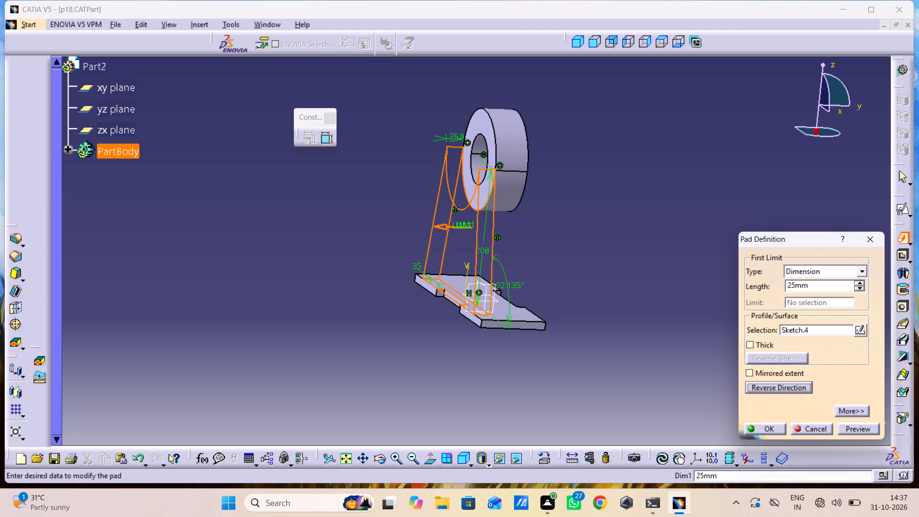
drag(818, 283, 781, 303)
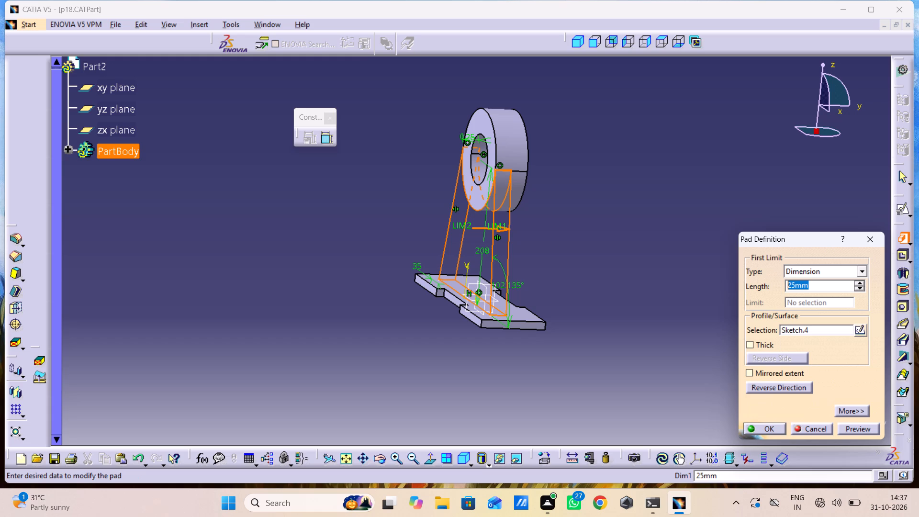
text(65)
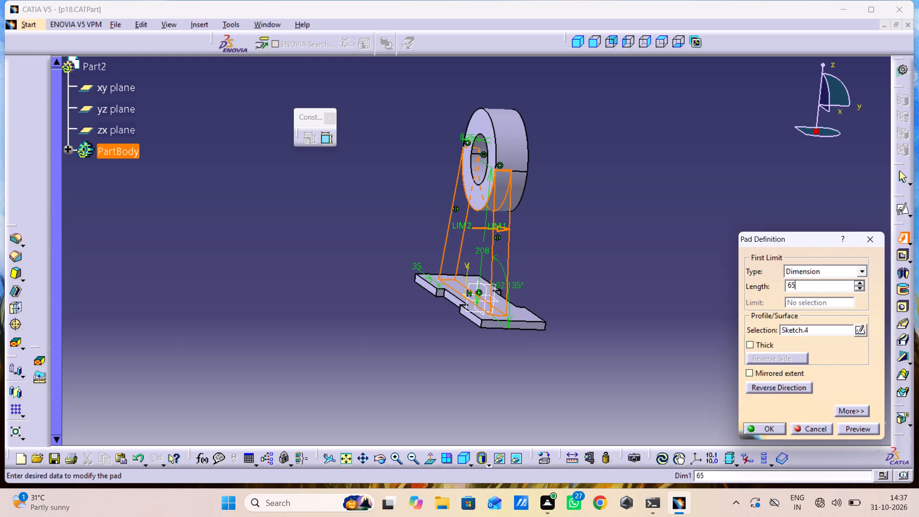
click(869, 430)
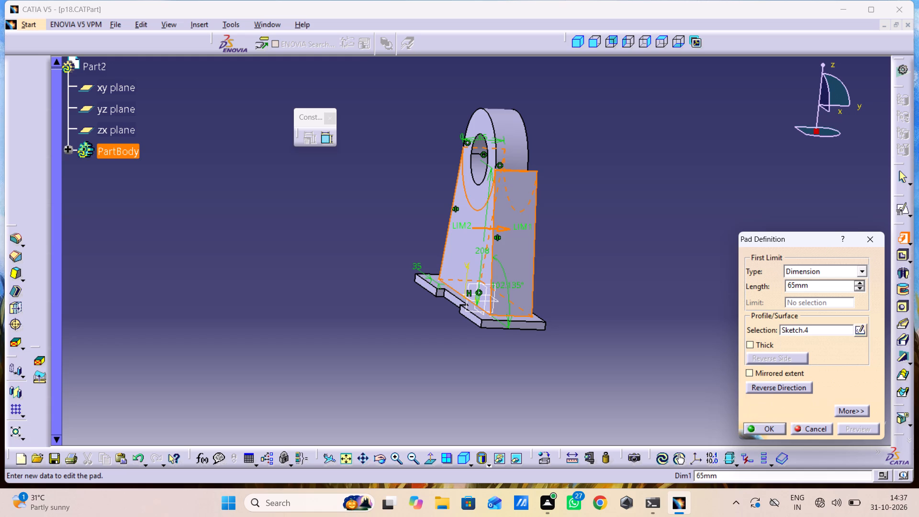
click(774, 427)
click(605, 395)
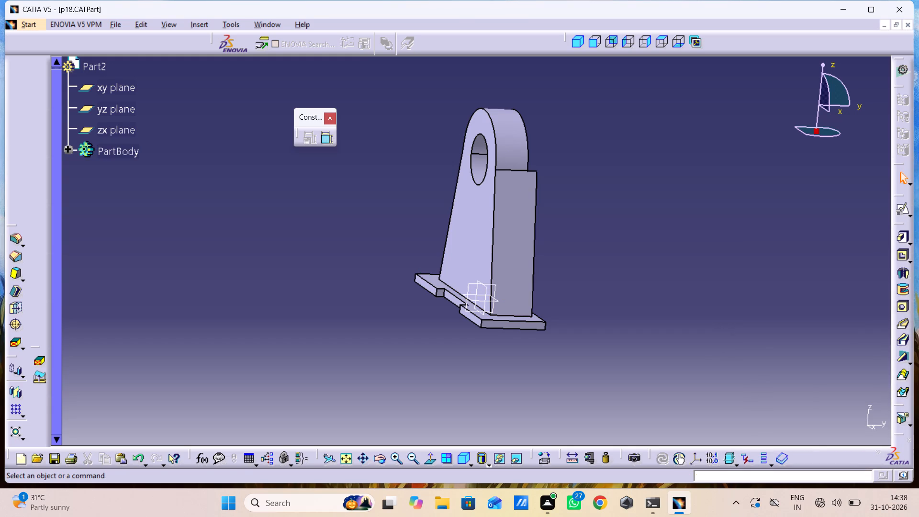
Examine the padded web from the rear, the side and the isometric view, checking how it meets the ring and base plate.
middle_drag(690, 332, 542, 303)
right_drag(690, 332, 542, 303)
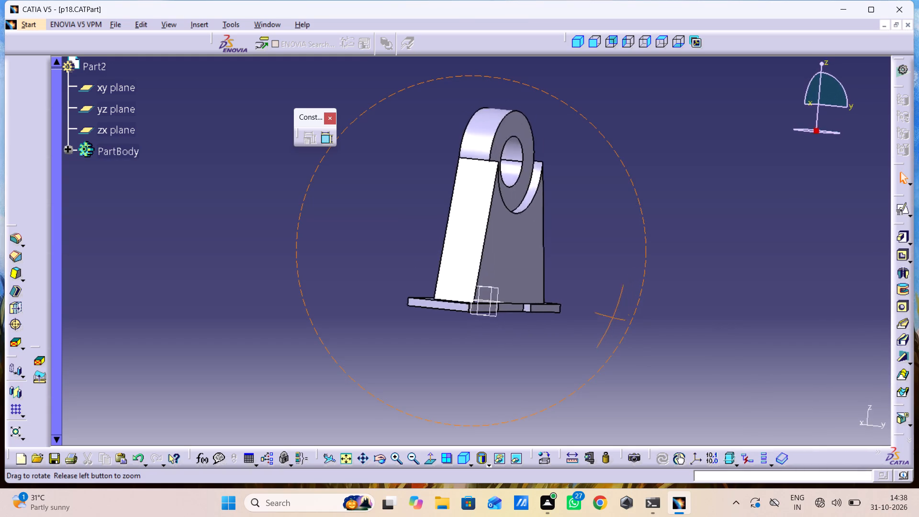
right_drag(542, 303, 481, 326)
middle_drag(542, 303, 438, 321)
scroll(538, 305, down, 1)
middle_drag(649, 355, 693, 330)
right_drag(649, 355, 687, 332)
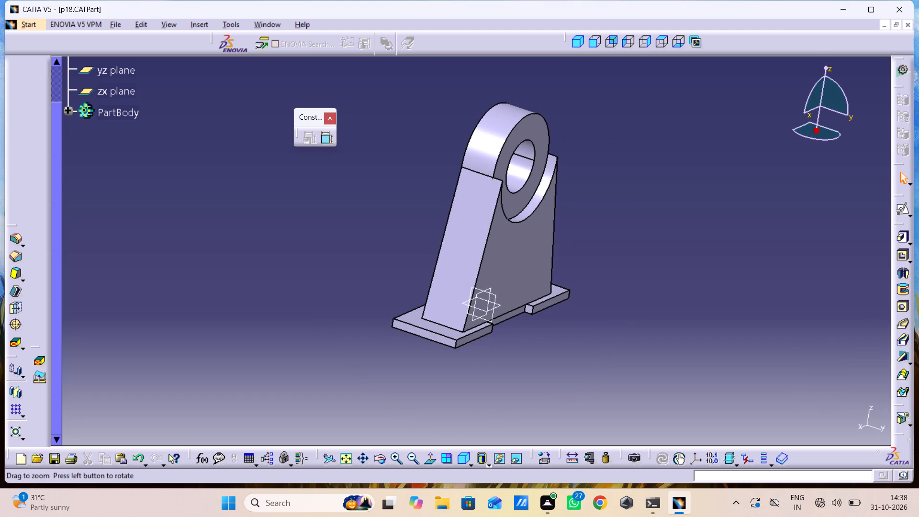
click(459, 456)
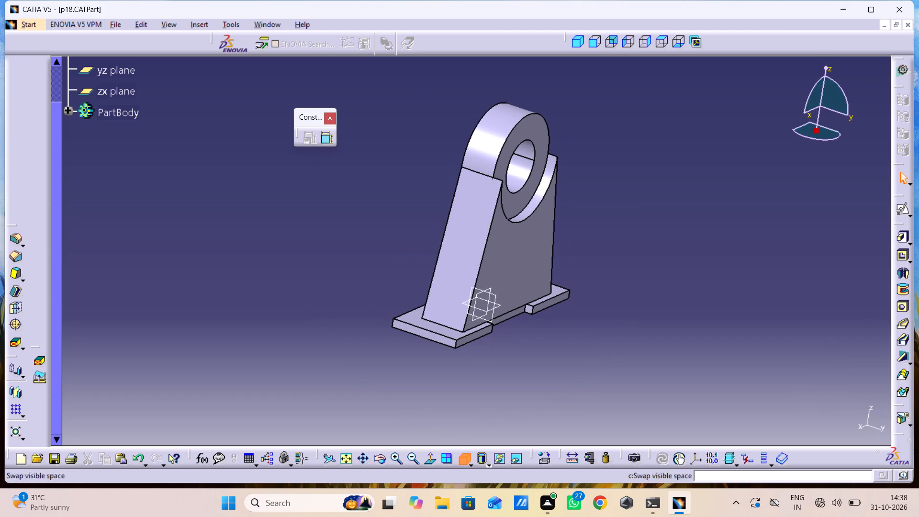
click(432, 462)
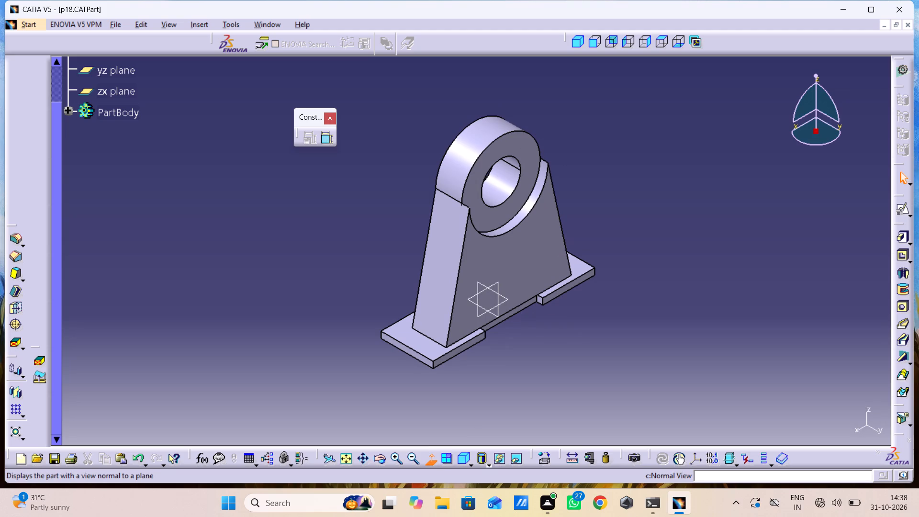
click(430, 459)
double_click(432, 458)
click(432, 458)
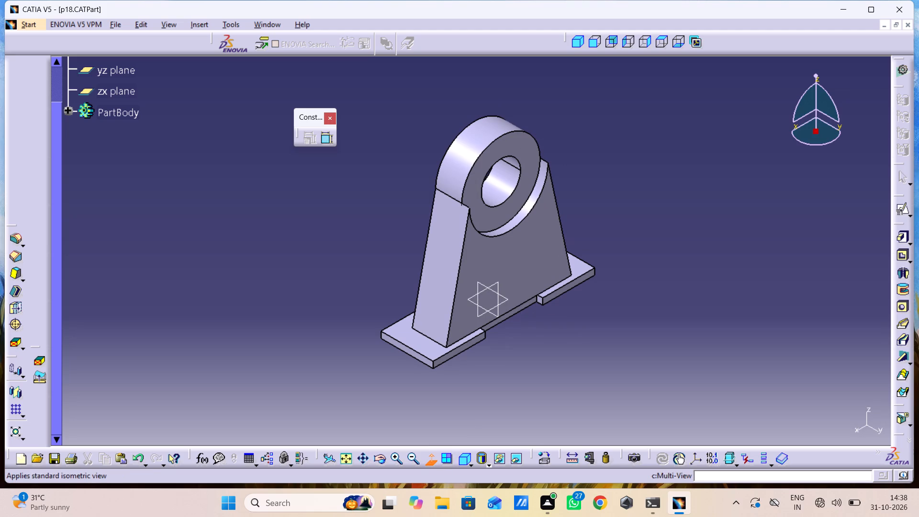
click(457, 455)
middle_drag(508, 355, 520, 306)
right_drag(508, 355, 520, 306)
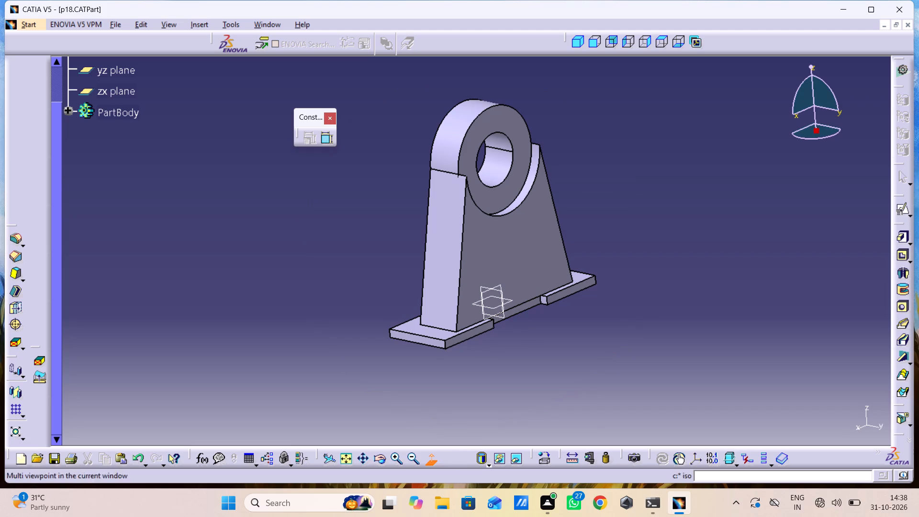
click(430, 463)
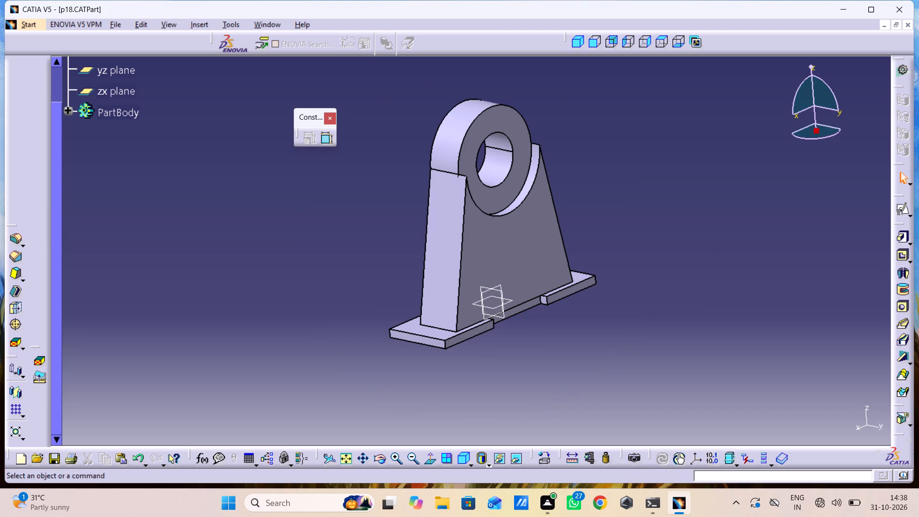
Examine the padded bracket from the isometric view, the side and the flat rear face where web and ring meet.
click(463, 461)
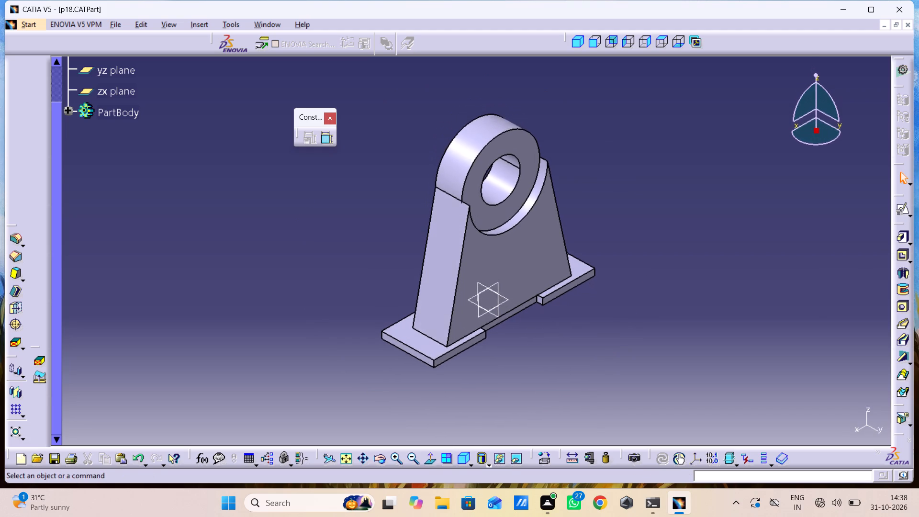
click(433, 462)
click(513, 410)
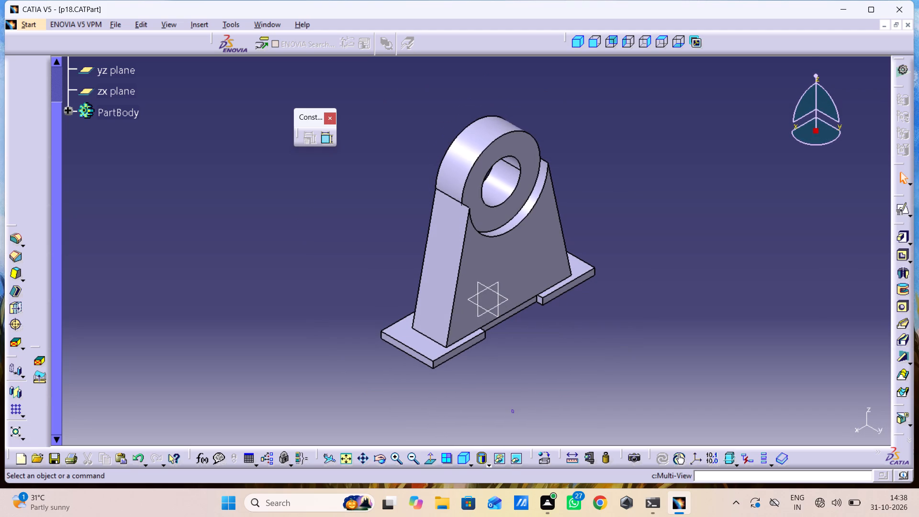
middle_drag(515, 404, 638, 323)
right_drag(515, 404, 638, 323)
middle_drag(600, 397, 495, 421)
right_drag(587, 377, 495, 421)
middle_drag(475, 372, 662, 328)
right_drag(478, 372, 662, 328)
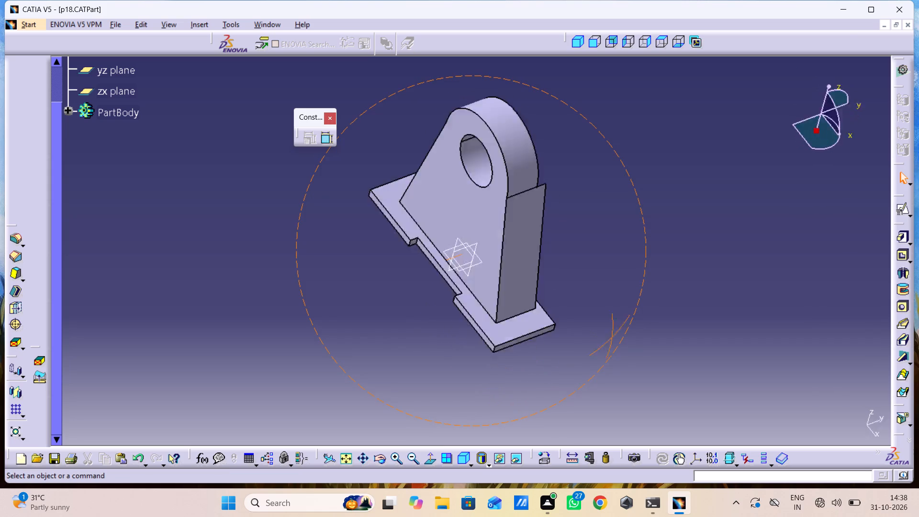
right_drag(662, 328, 666, 327)
middle_drag(662, 328, 666, 327)
middle_drag(616, 373, 632, 239)
right_drag(616, 373, 632, 239)
Check the ring's pad definition from its flat face and close it without changing any values.
drag(479, 204, 485, 216)
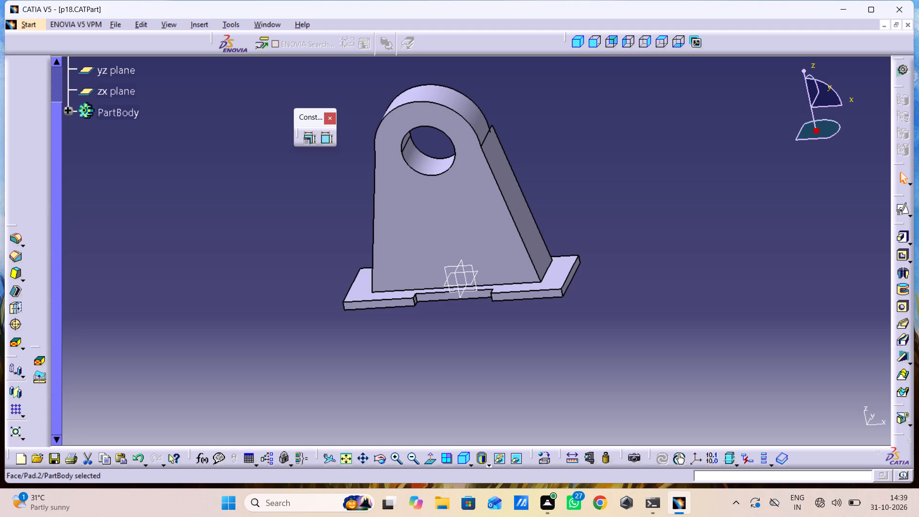
click(459, 207)
click(459, 214)
double_click(456, 222)
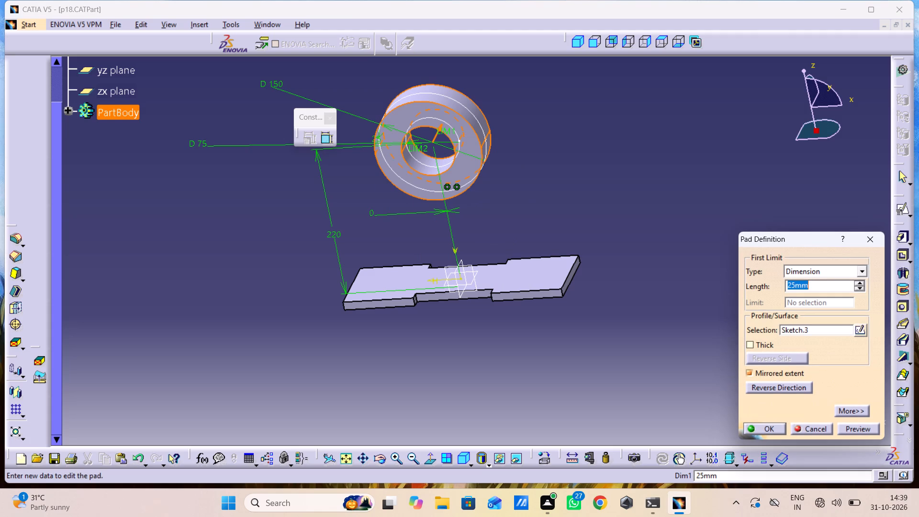
click(772, 423)
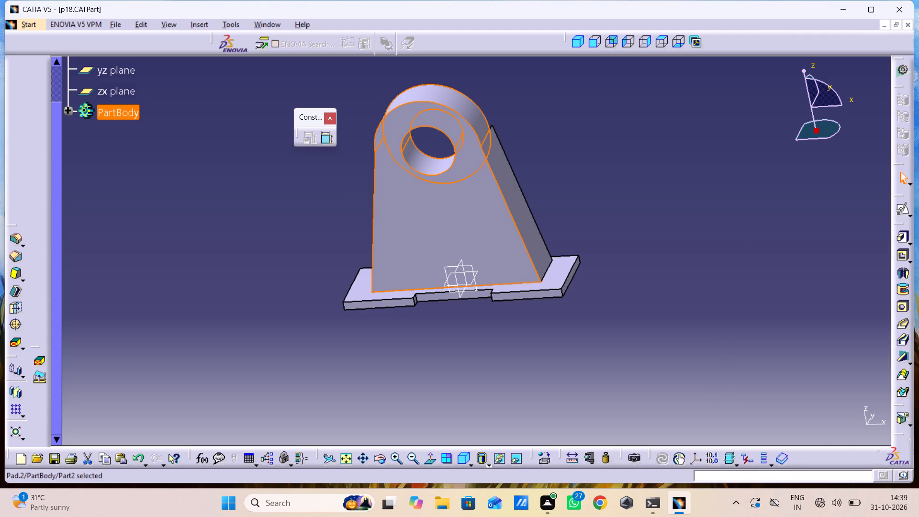
click(409, 410)
Start a positioned sketch on the bracket's flat face and project the ring's upper outer arc onto it.
click(420, 217)
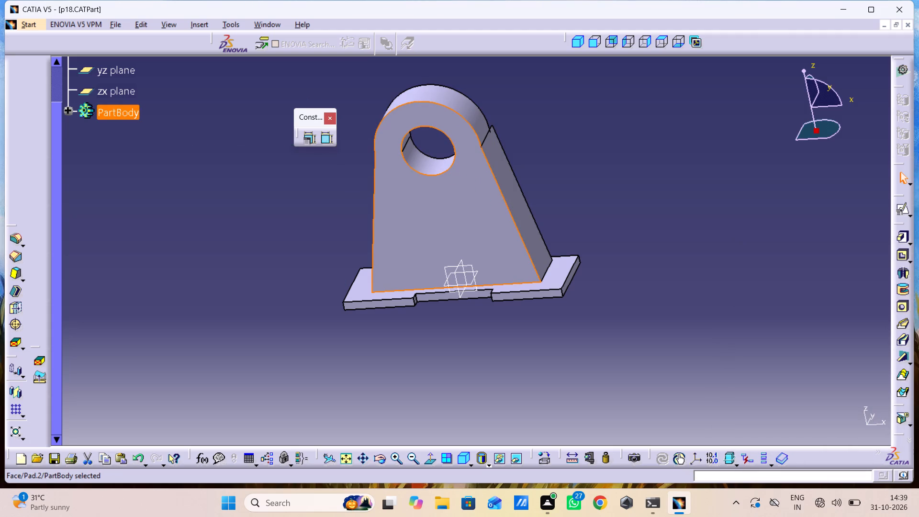
click(904, 209)
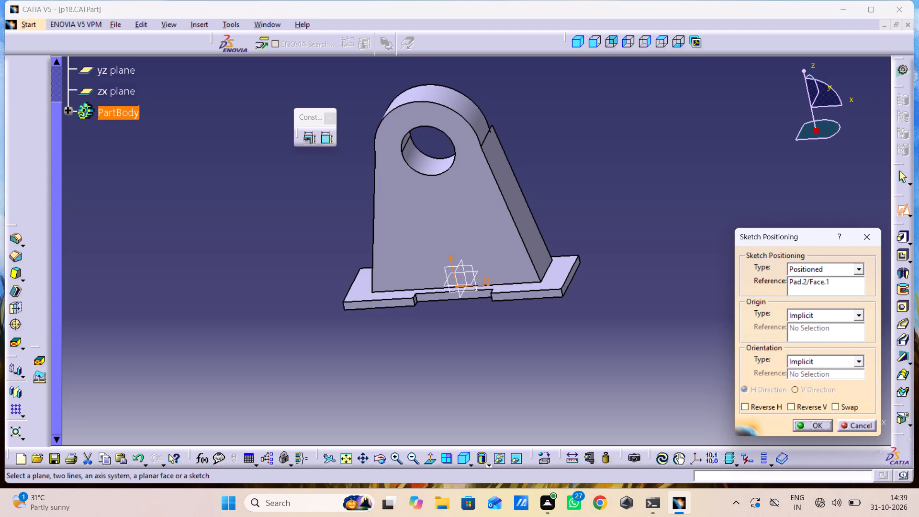
click(800, 424)
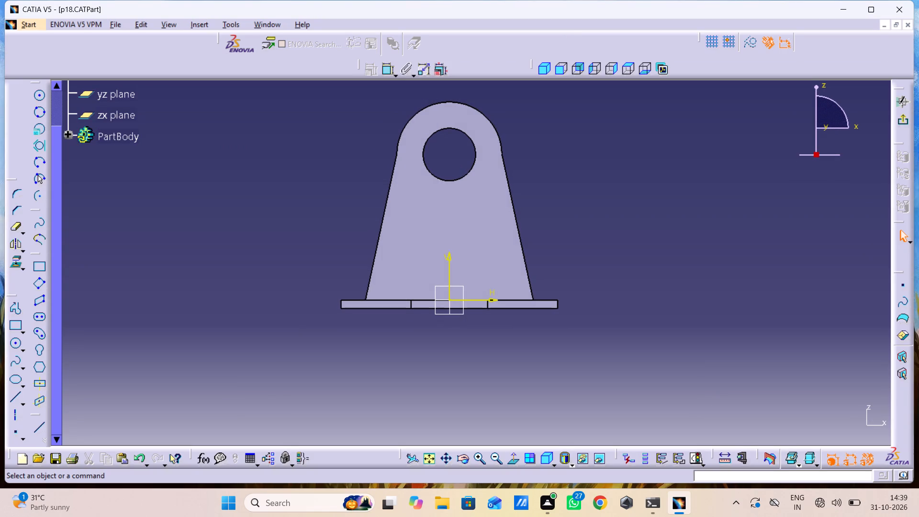
click(398, 144)
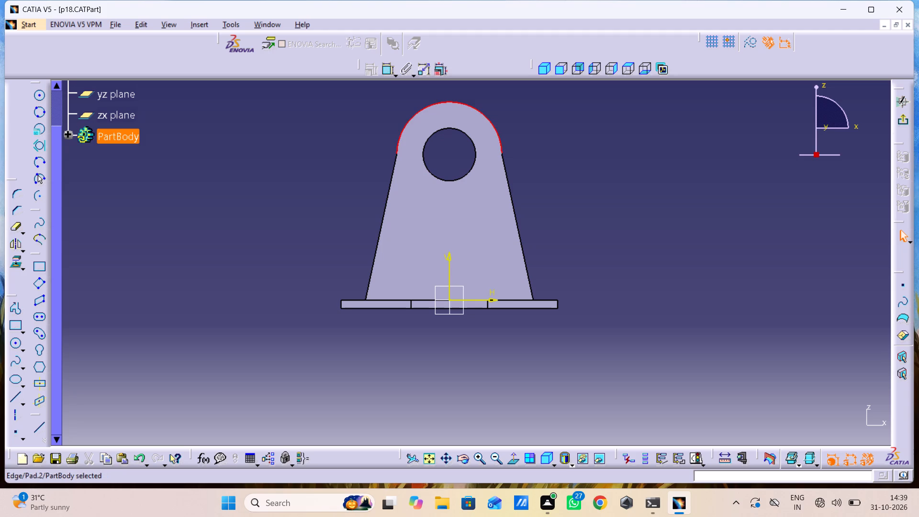
click(600, 186)
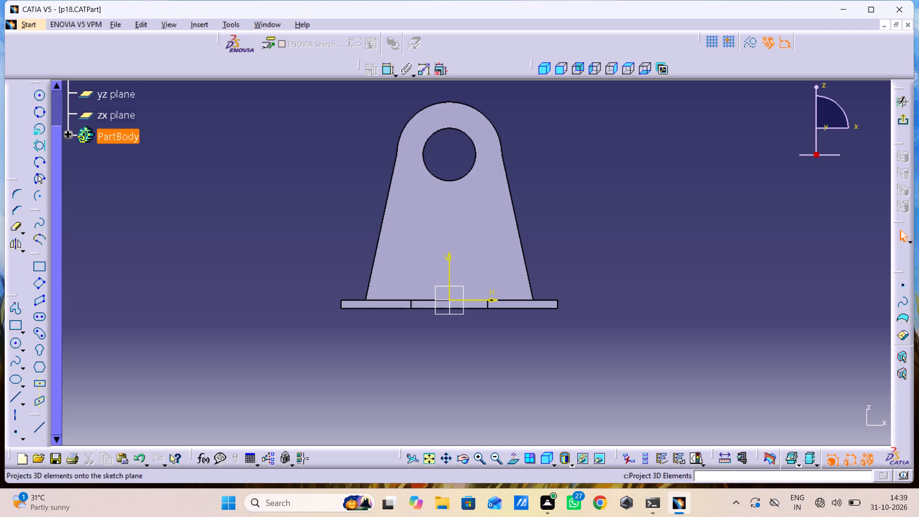
click(14, 263)
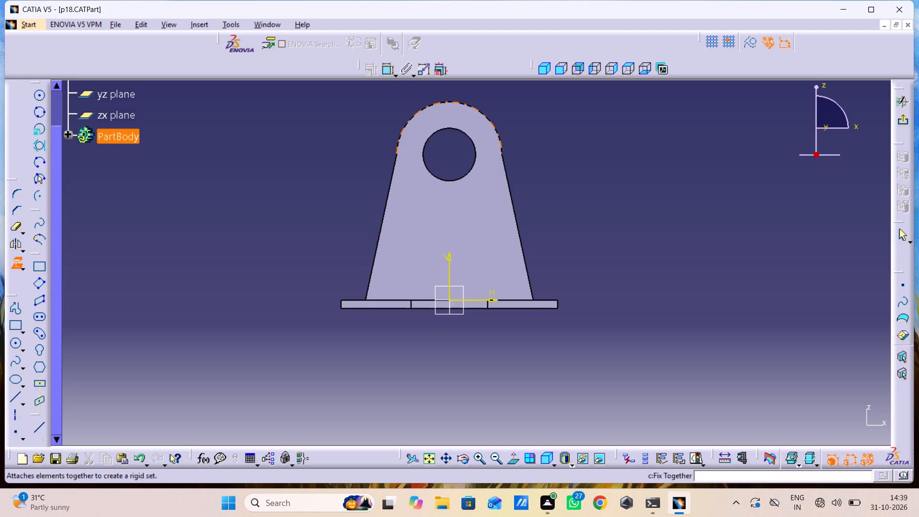
click(435, 103)
click(590, 199)
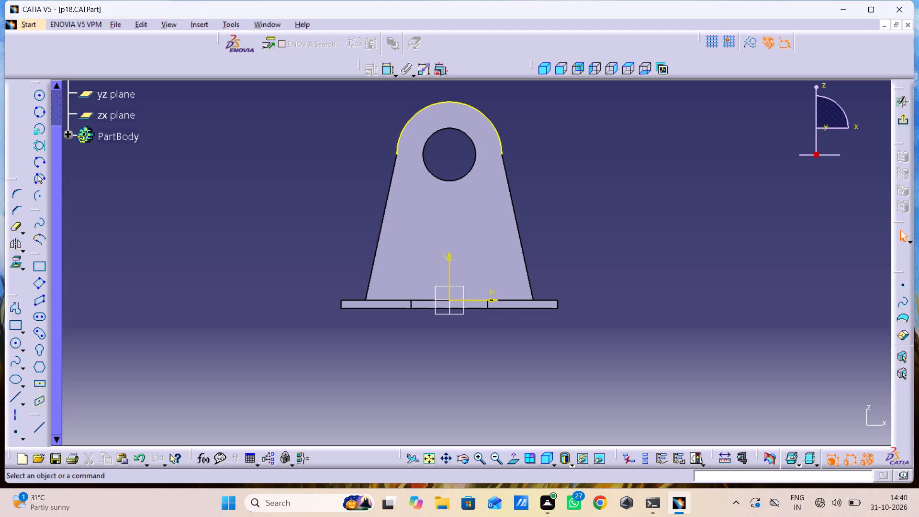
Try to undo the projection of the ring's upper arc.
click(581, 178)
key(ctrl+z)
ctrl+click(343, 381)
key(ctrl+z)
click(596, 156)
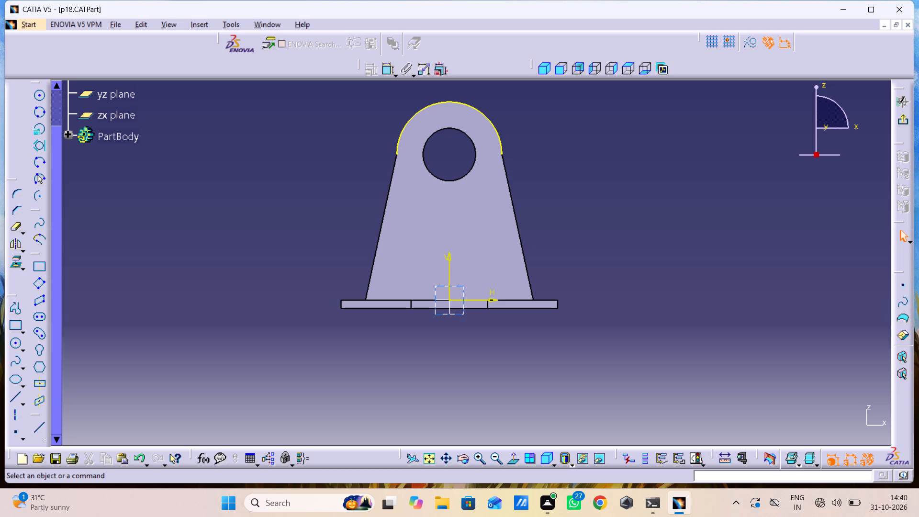
Examine the projected arc against the ring, web and base plate from below, the side and the stepped face.
middle_drag(671, 352, 452, 283)
right_drag(671, 352, 452, 283)
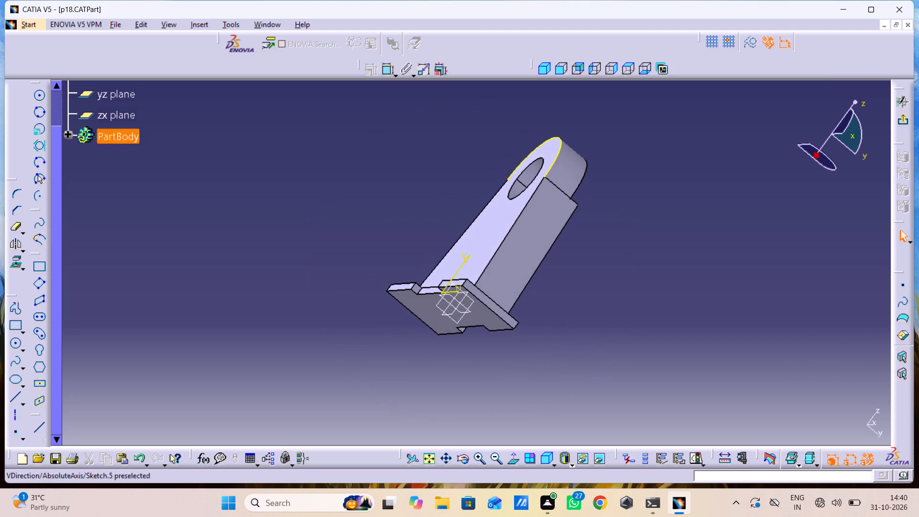
middle_drag(629, 303, 519, 177)
right_drag(629, 303, 519, 177)
middle_drag(645, 297, 644, 300)
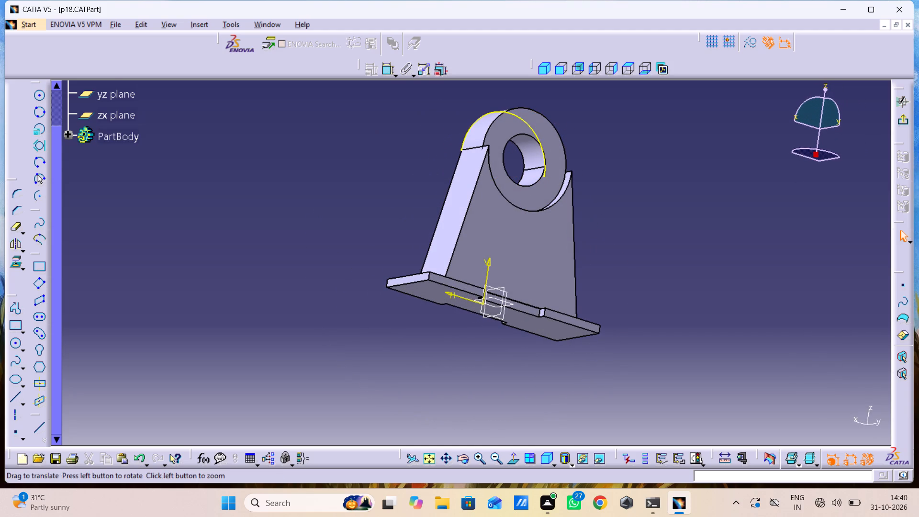
middle_drag(644, 300, 629, 329)
scroll(630, 325, down, 1)
middle_drag(629, 329, 625, 340)
right_drag(629, 329, 625, 340)
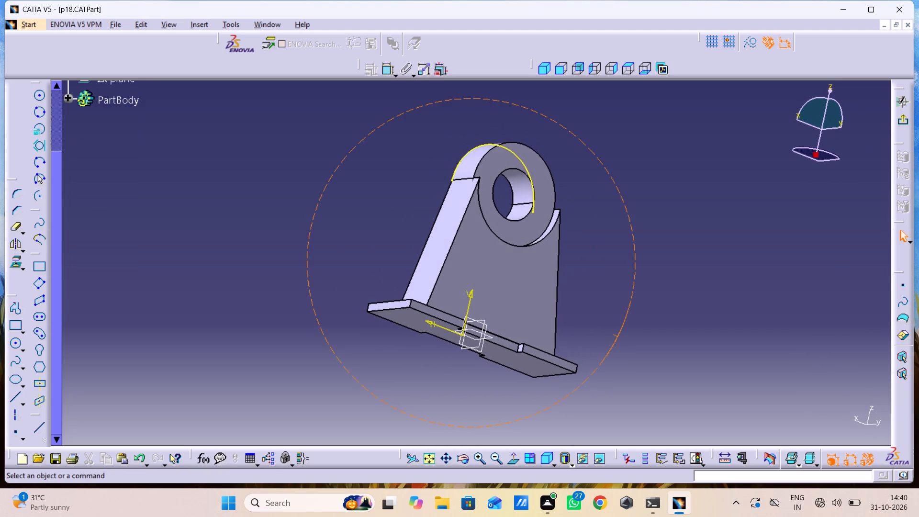
right_drag(625, 340, 590, 330)
middle_drag(625, 340, 590, 330)
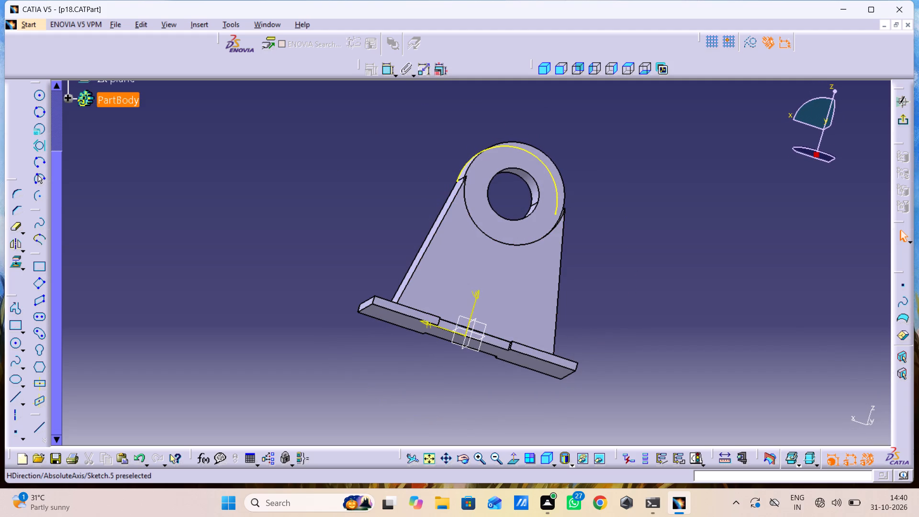
scroll(134, 165, up, 1)
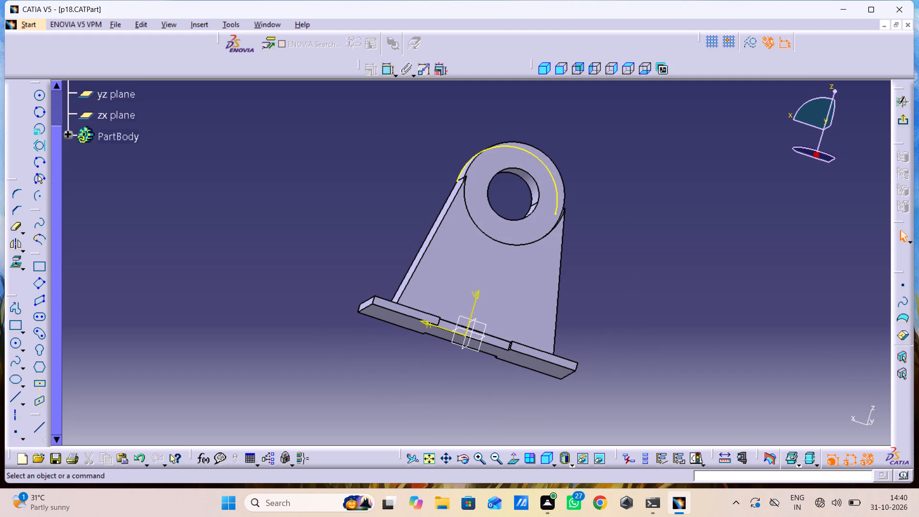
scroll(134, 165, up, 1)
Exit the projected arc's sketch and return to the part's features.
double_click(79, 174)
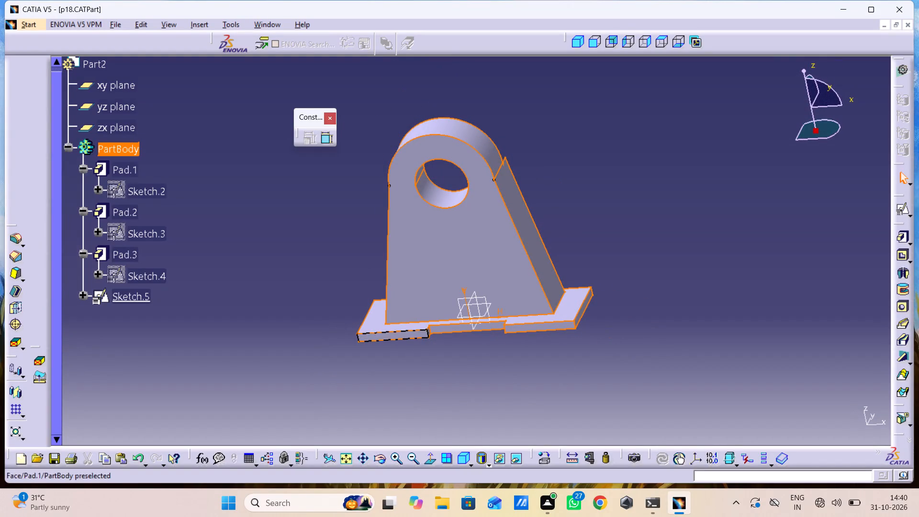
click(96, 252)
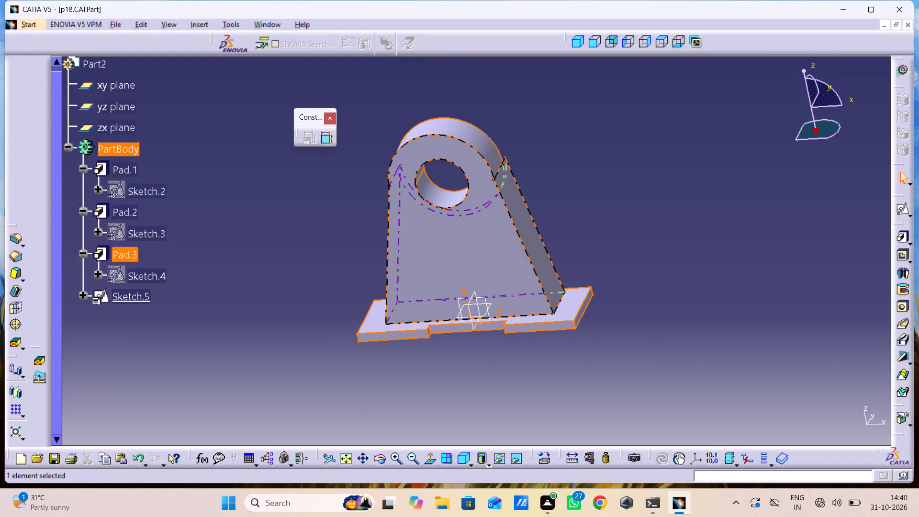
double_click(117, 293)
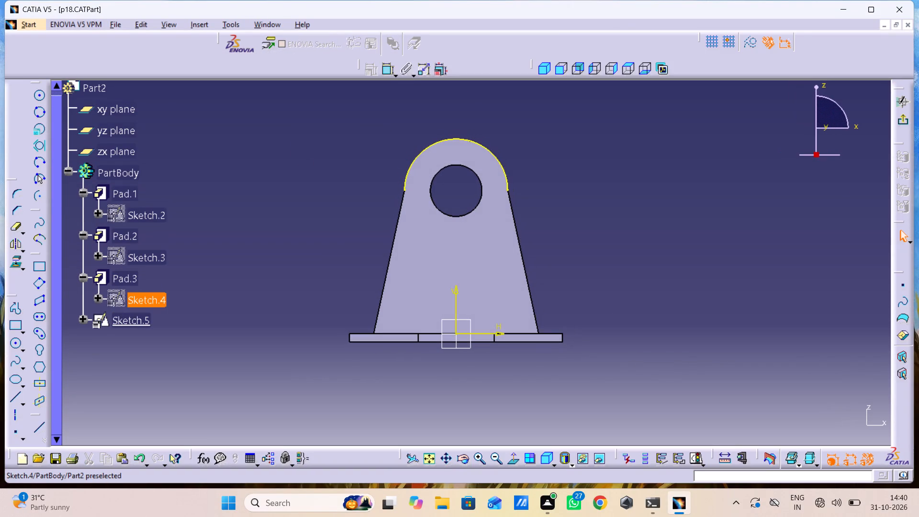
double_click(105, 274)
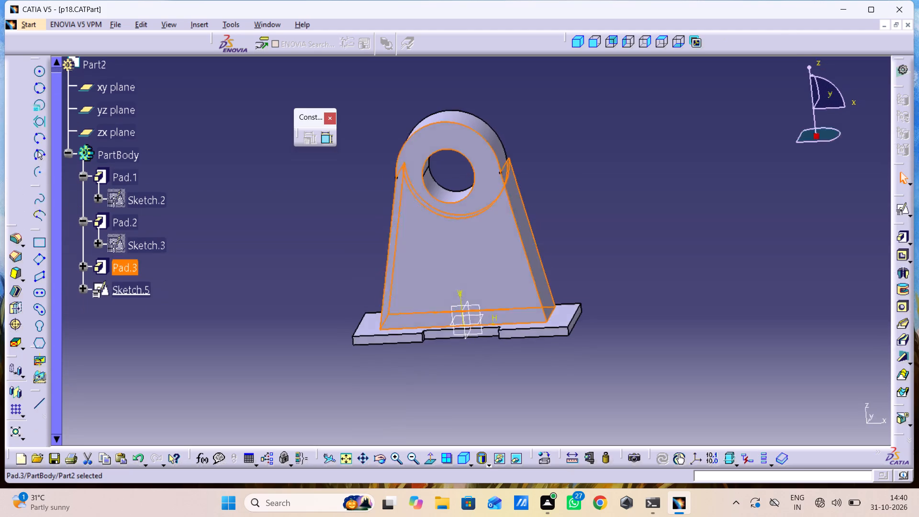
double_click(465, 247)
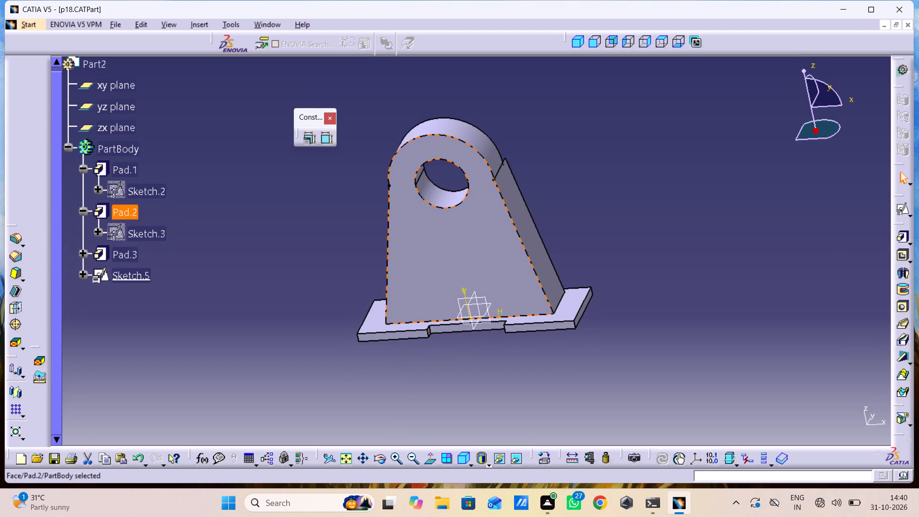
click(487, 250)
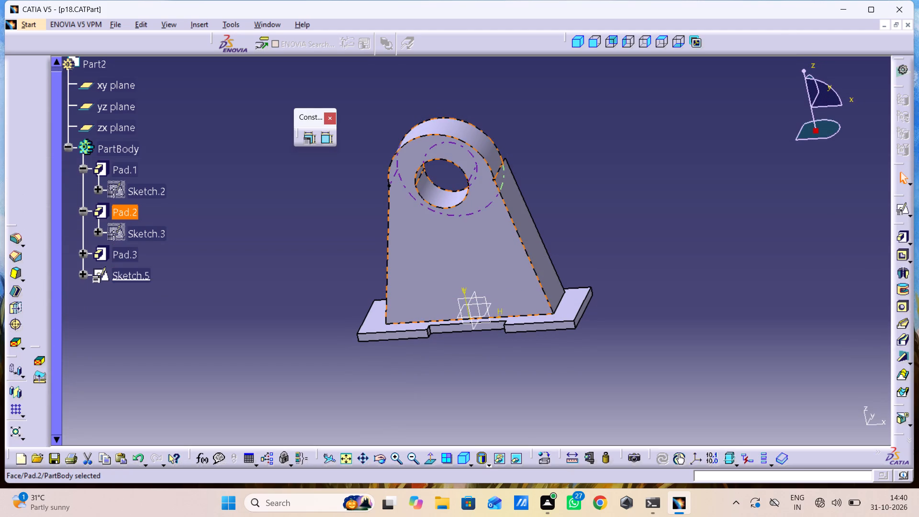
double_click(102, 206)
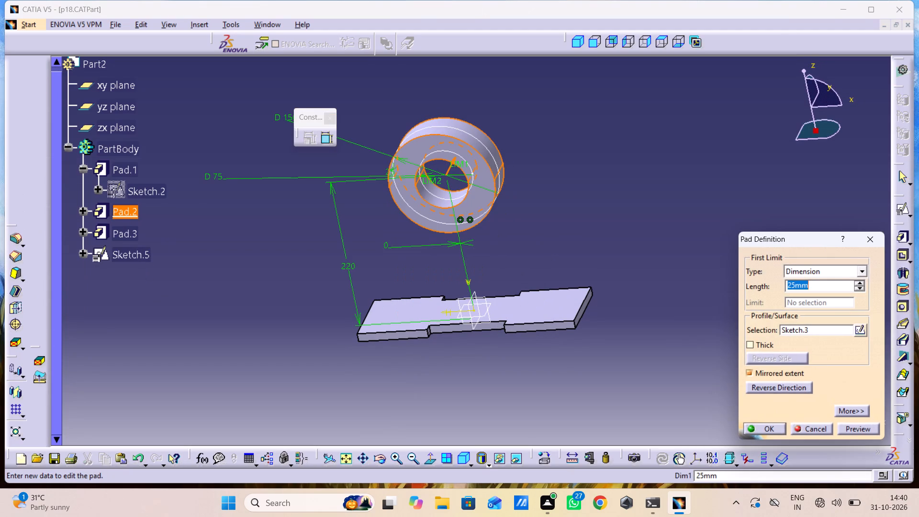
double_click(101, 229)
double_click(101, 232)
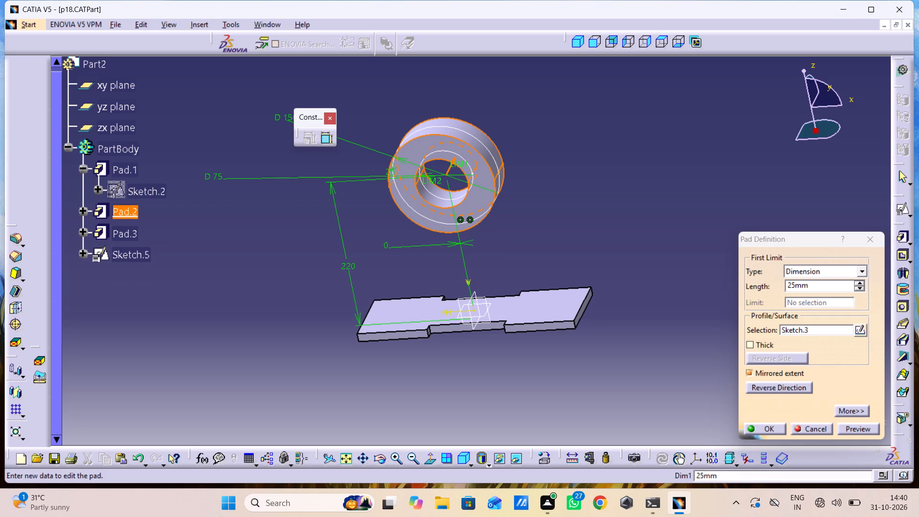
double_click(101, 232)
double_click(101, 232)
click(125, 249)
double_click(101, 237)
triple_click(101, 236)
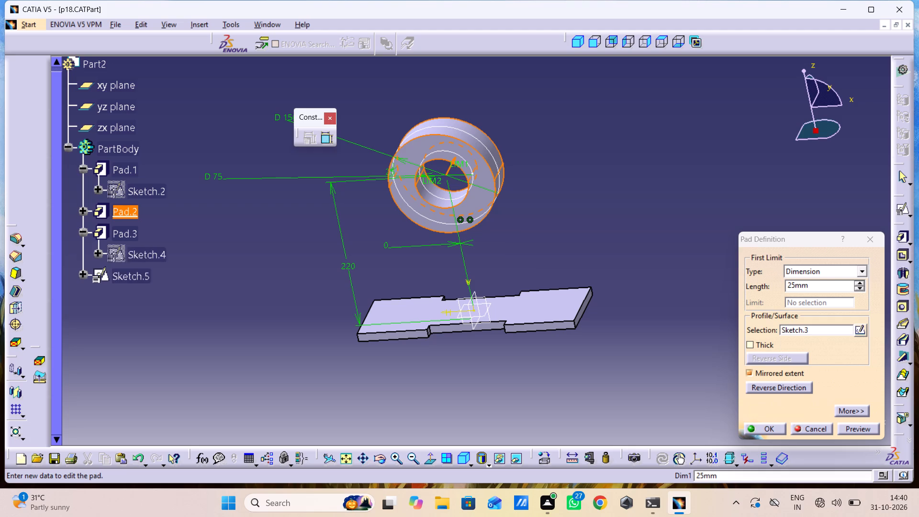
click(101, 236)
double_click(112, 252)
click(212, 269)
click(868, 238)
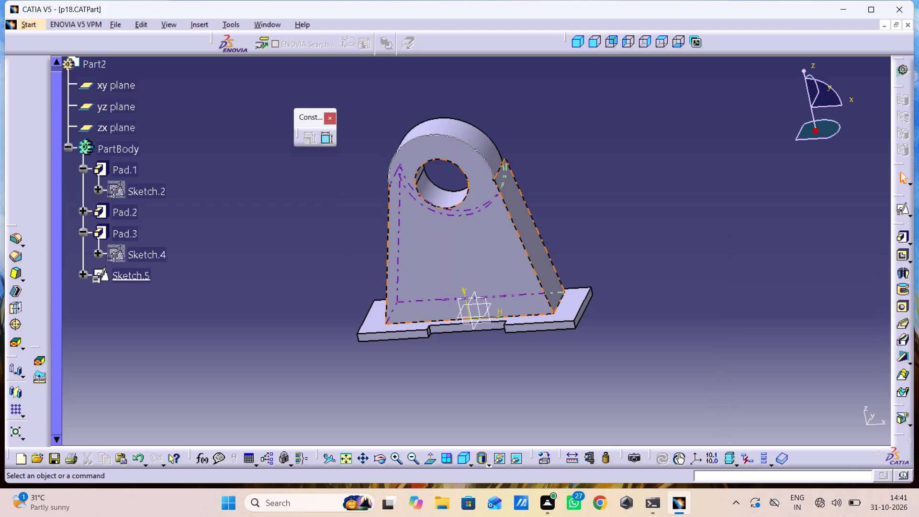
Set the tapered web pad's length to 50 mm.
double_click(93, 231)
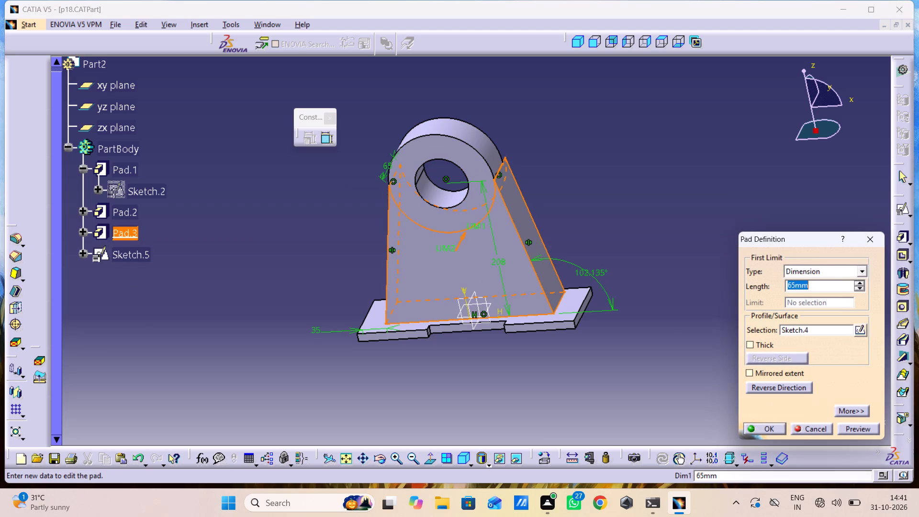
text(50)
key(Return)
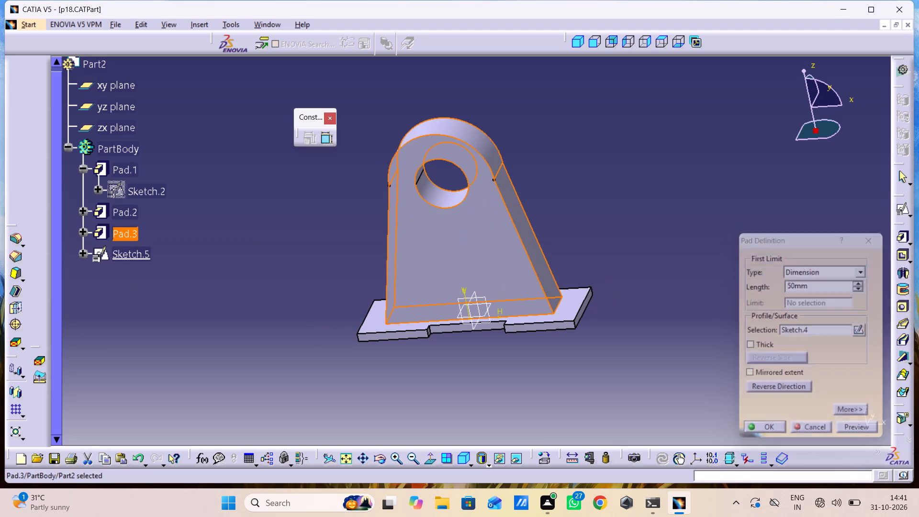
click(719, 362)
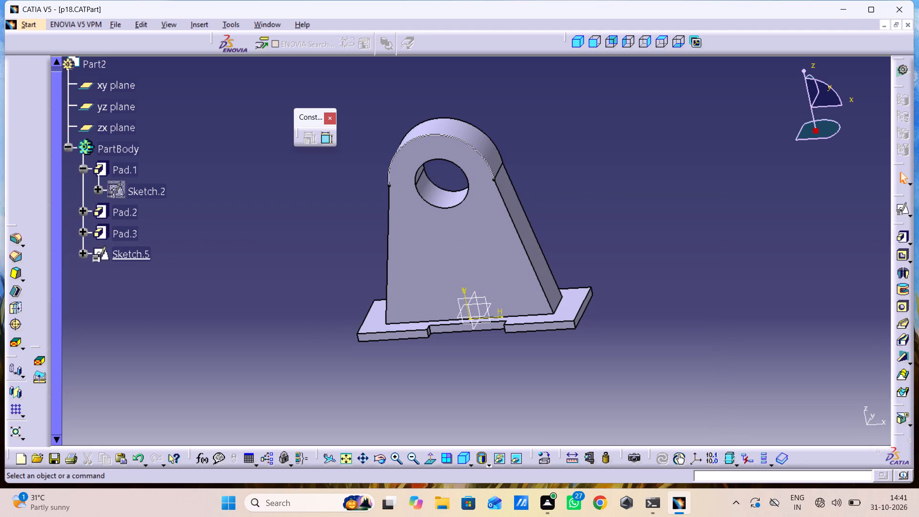
Deactivate the sketch holding the ring's projected upper arc.
right_click(103, 258)
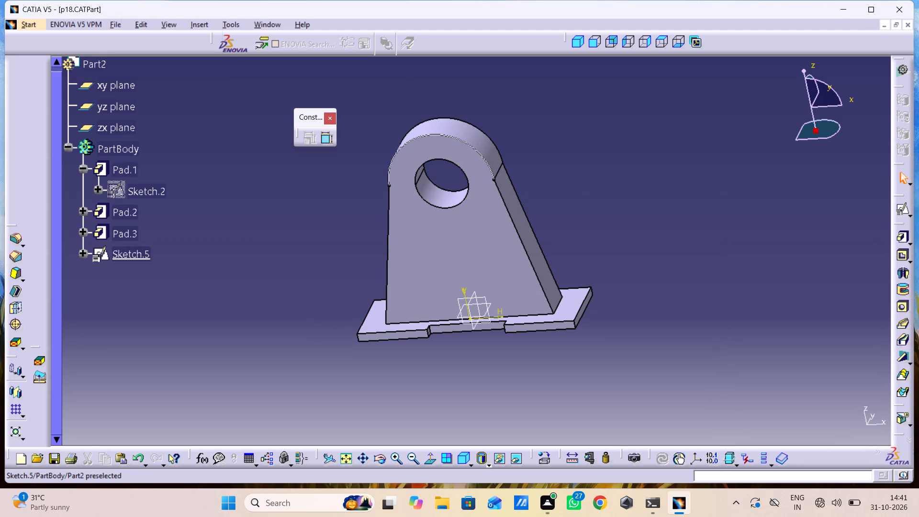
click(136, 251)
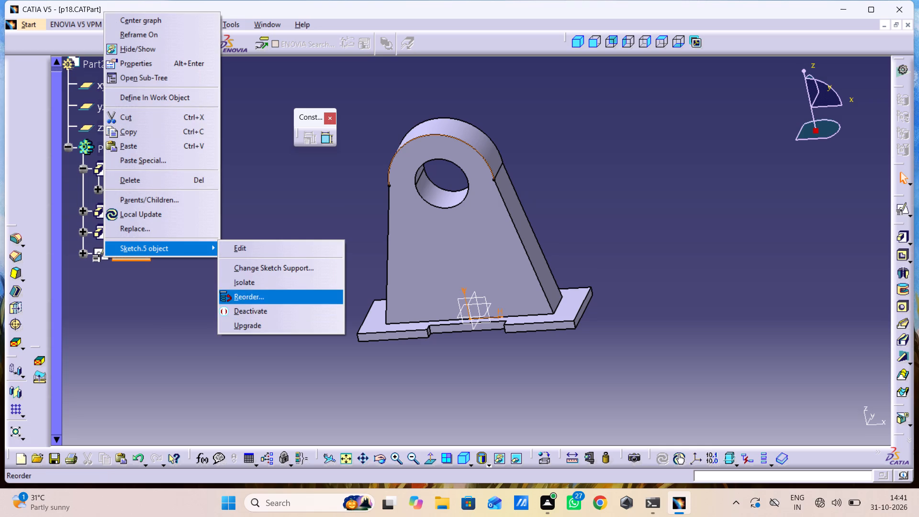
click(249, 307)
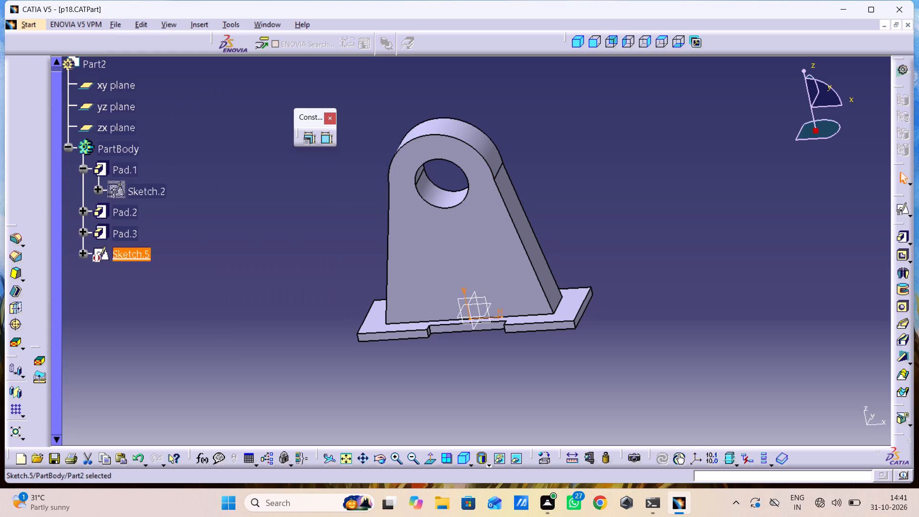
Examine how the tapered web meets the ring and base plate from the side edges and both flat faces.
middle_drag(664, 356, 600, 407)
right_click(664, 356)
right_drag(664, 356, 600, 407)
middle_drag(620, 348, 478, 310)
right_drag(615, 348, 478, 310)
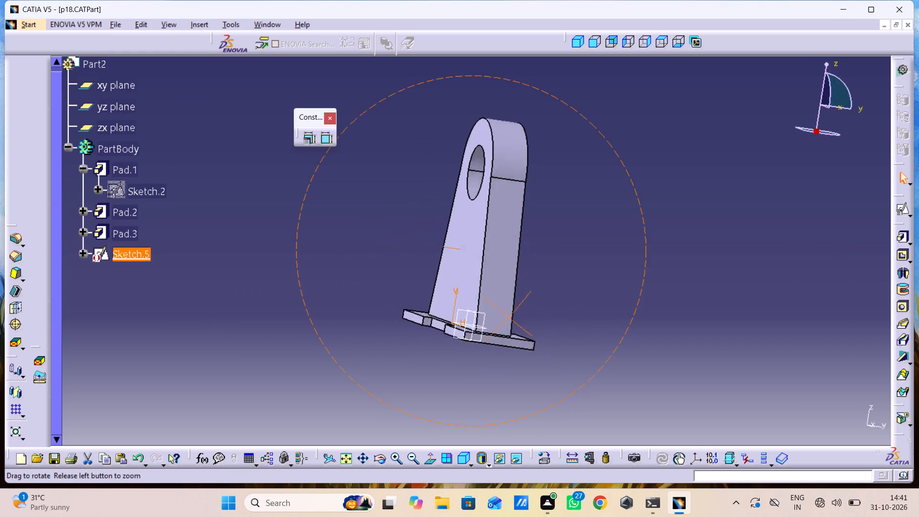
middle_drag(478, 310, 416, 350)
right_drag(478, 310, 416, 350)
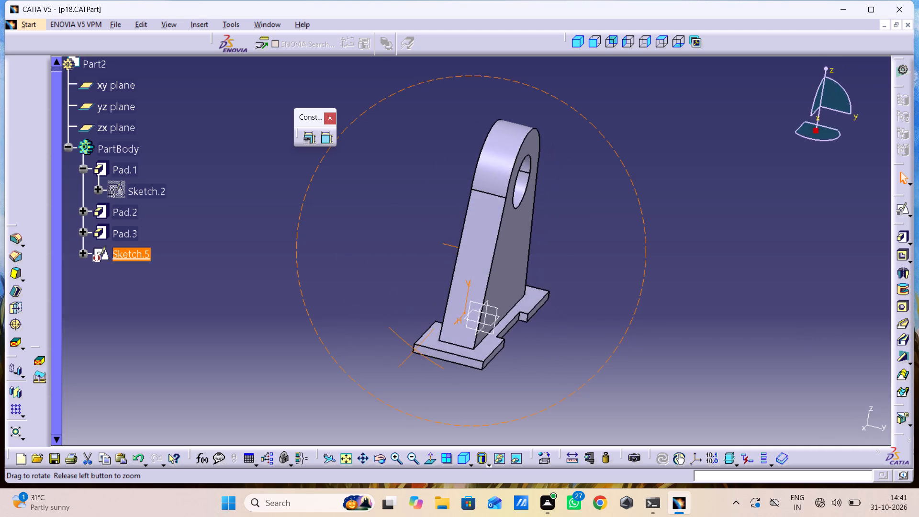
right_drag(416, 350, 425, 357)
middle_drag(416, 350, 425, 357)
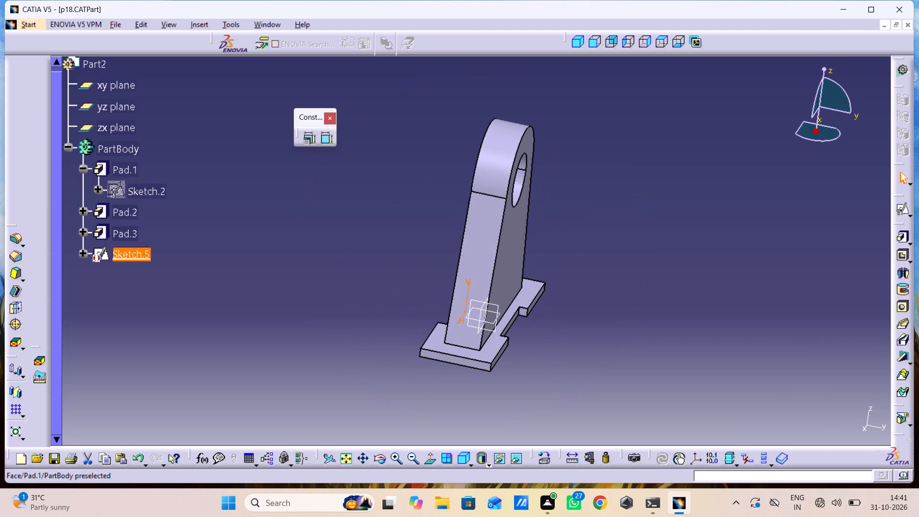
middle_drag(593, 293, 467, 258)
right_drag(593, 293, 467, 258)
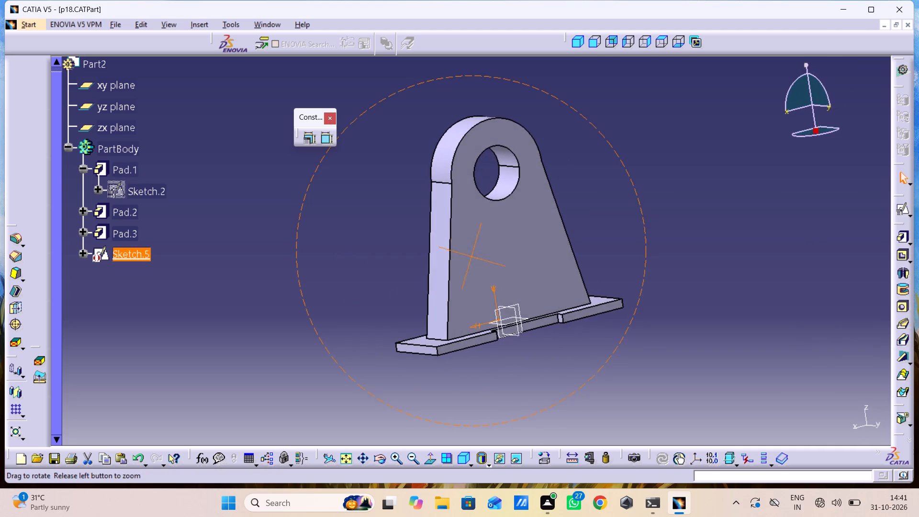
middle_drag(467, 258, 423, 272)
right_drag(467, 258, 423, 272)
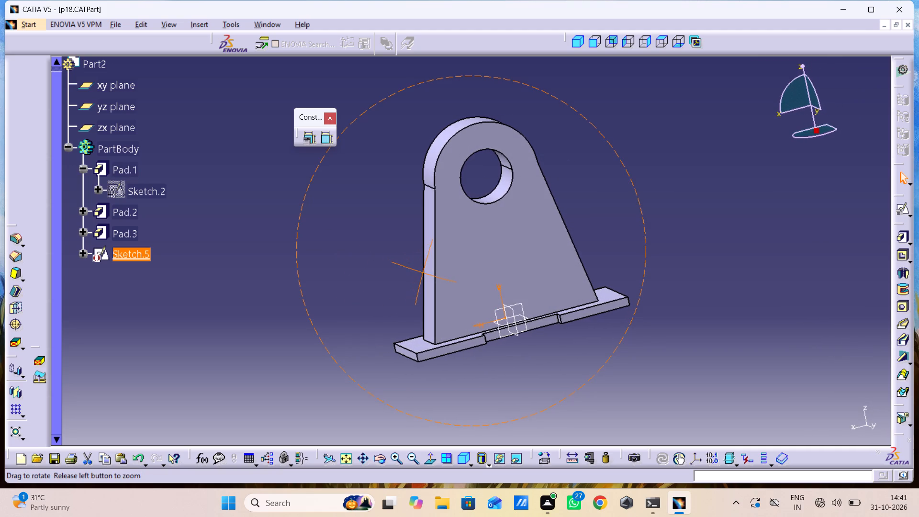
middle_drag(423, 272, 430, 276)
right_drag(423, 272, 430, 276)
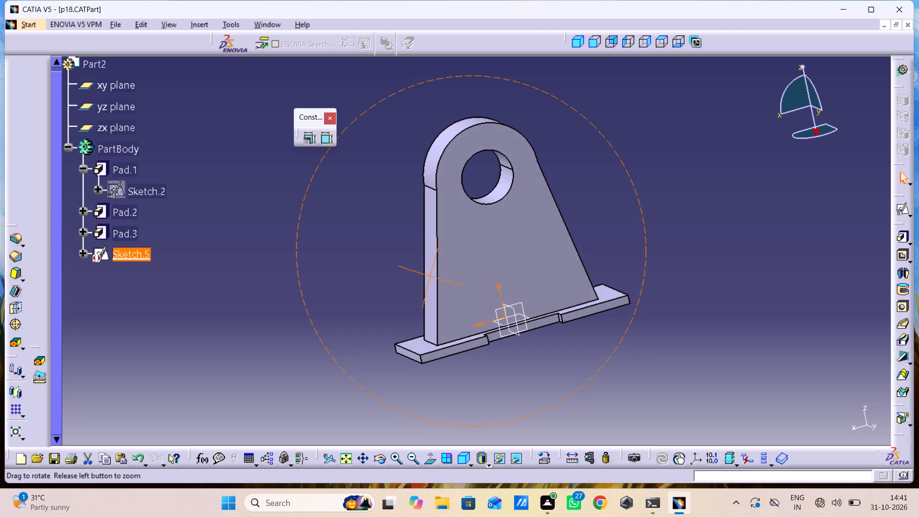
middle_drag(430, 276, 434, 279)
right_drag(430, 276, 434, 279)
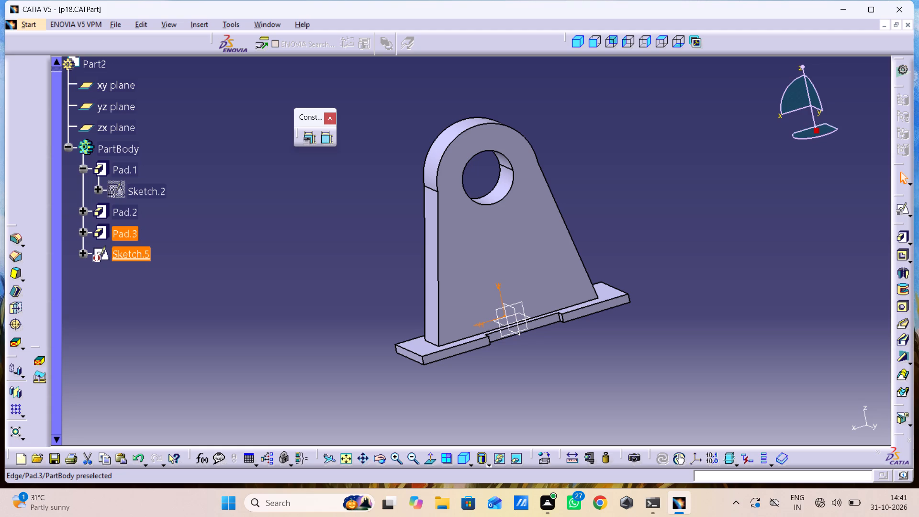
middle_drag(369, 311, 383, 311)
right_drag(369, 311, 383, 311)
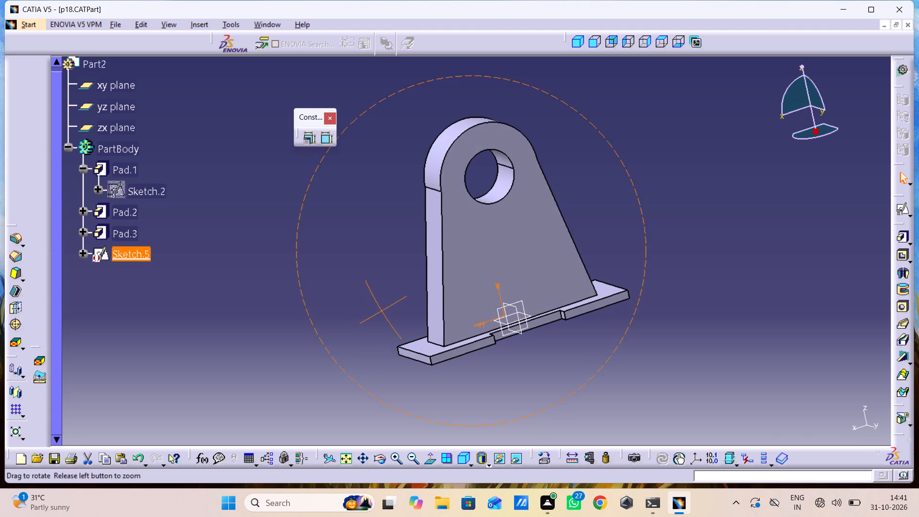
right_drag(383, 311, 391, 311)
middle_drag(383, 311, 393, 311)
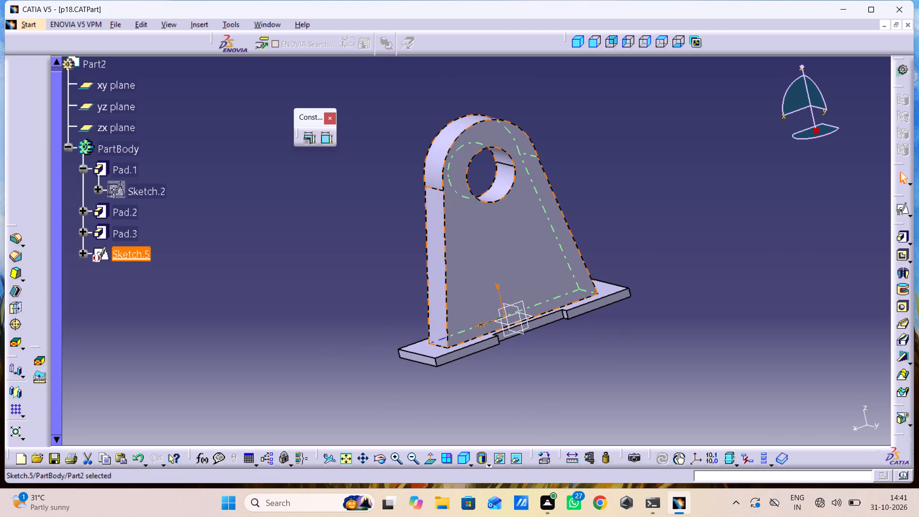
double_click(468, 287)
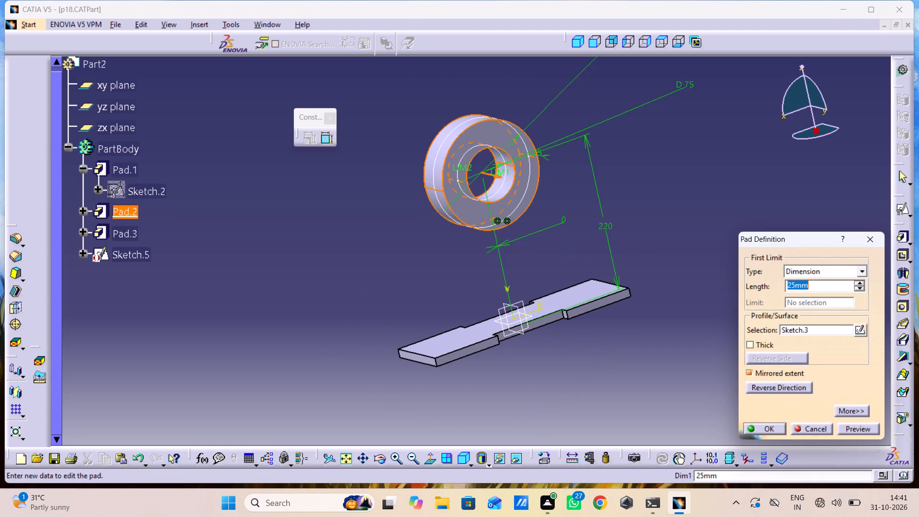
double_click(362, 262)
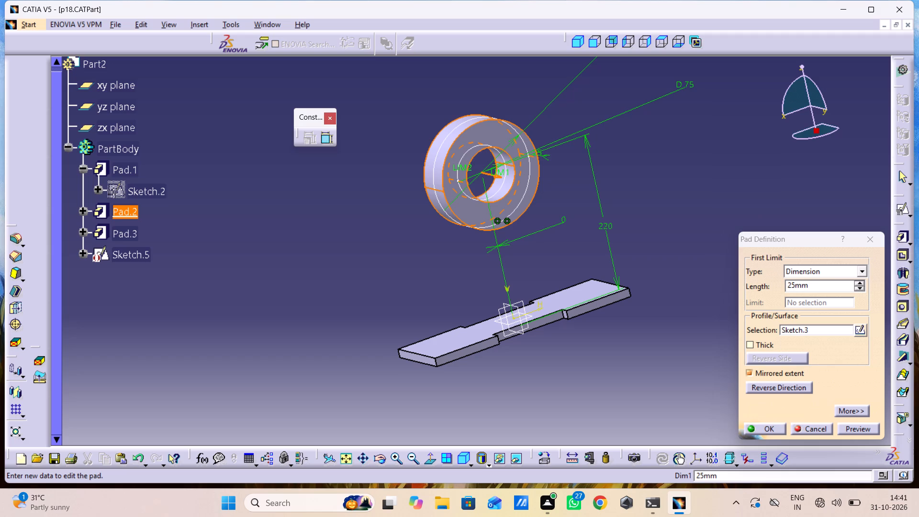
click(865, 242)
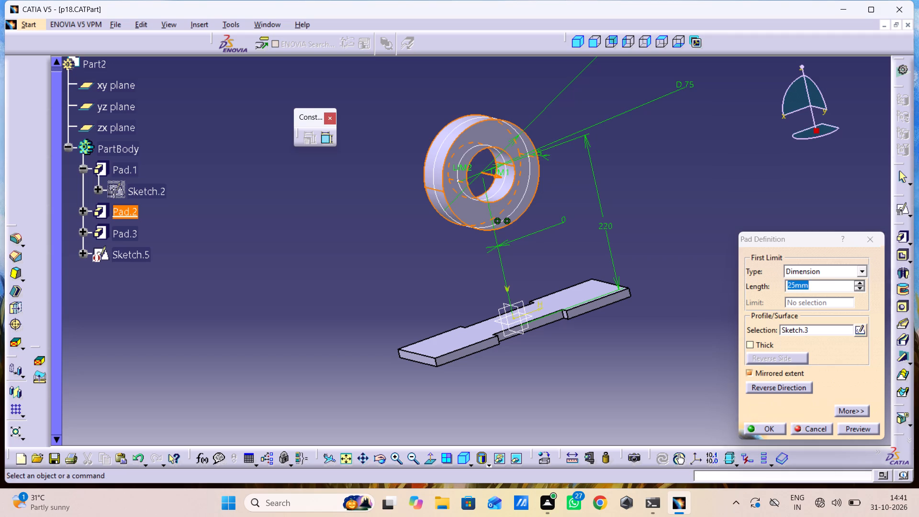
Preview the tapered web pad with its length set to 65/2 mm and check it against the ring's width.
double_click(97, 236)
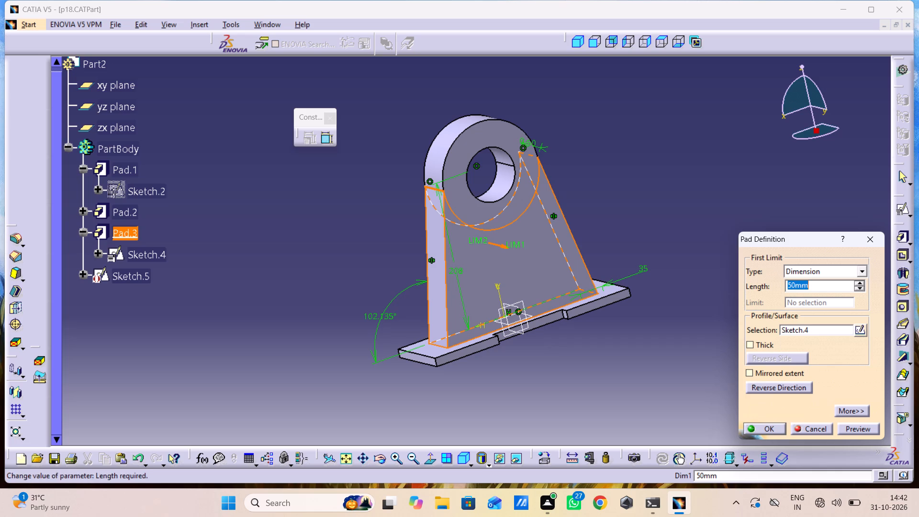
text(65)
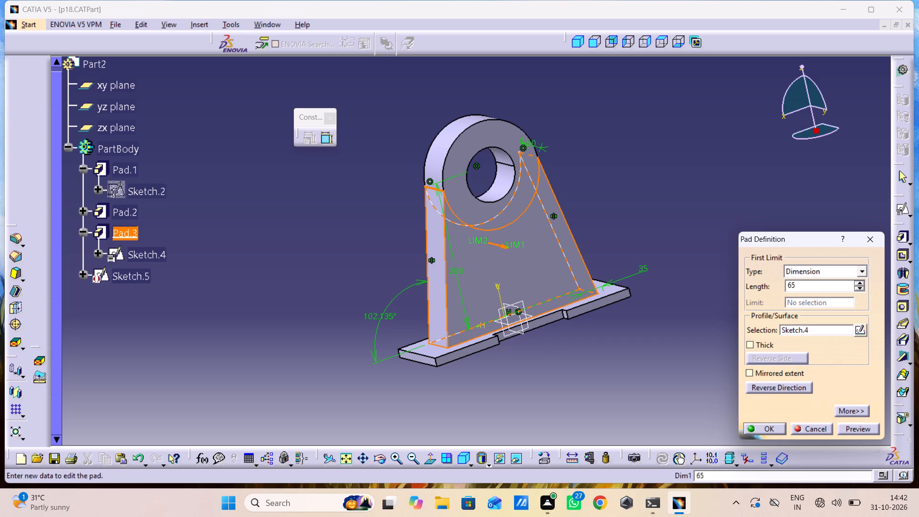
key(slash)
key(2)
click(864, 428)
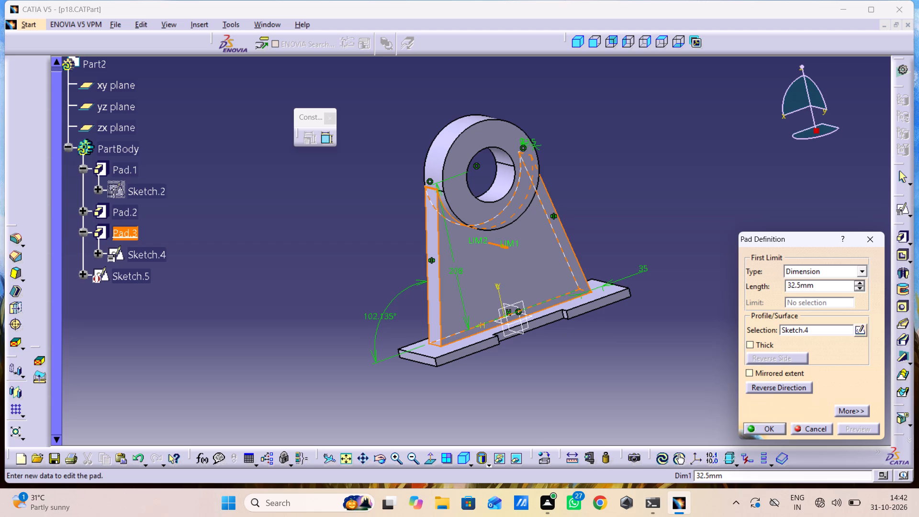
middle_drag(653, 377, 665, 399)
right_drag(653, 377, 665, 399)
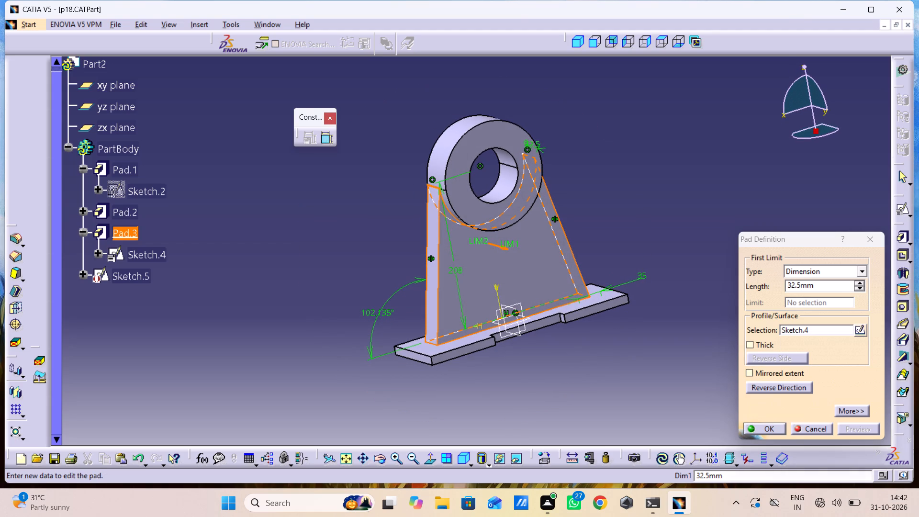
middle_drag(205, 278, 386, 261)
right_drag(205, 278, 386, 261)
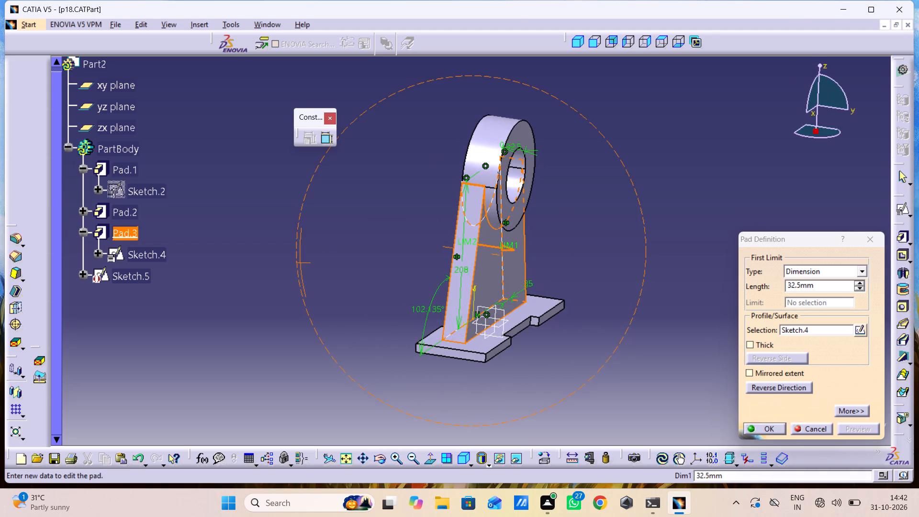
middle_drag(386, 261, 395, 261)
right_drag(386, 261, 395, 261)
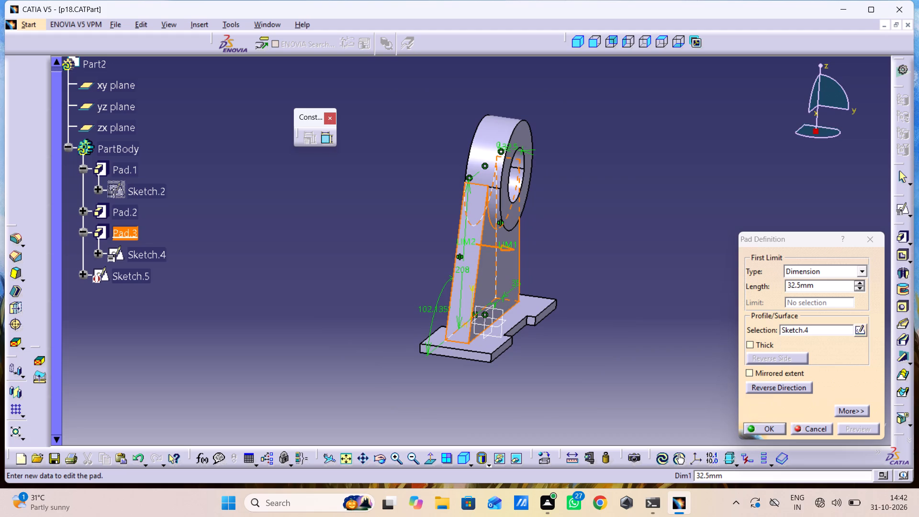
Set the tapered web pad's length to 65 mm.
drag(821, 287, 676, 346)
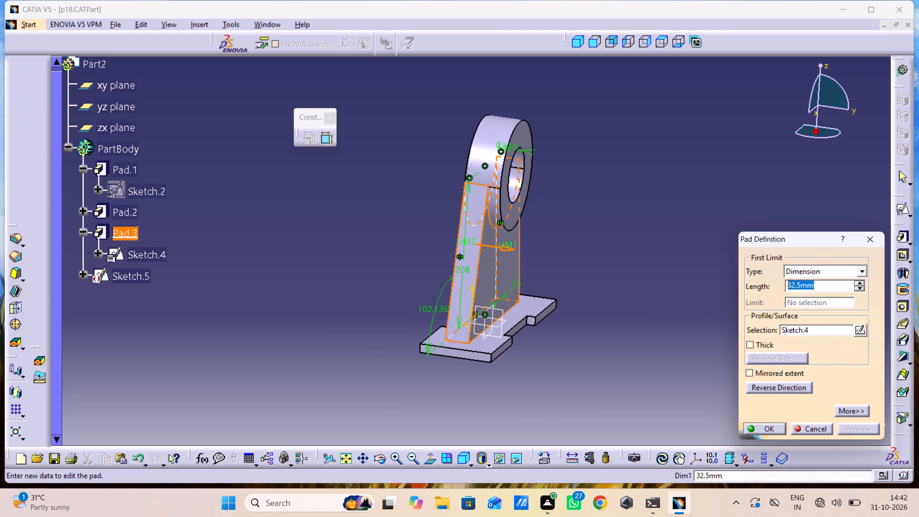
text(65)
key(Return)
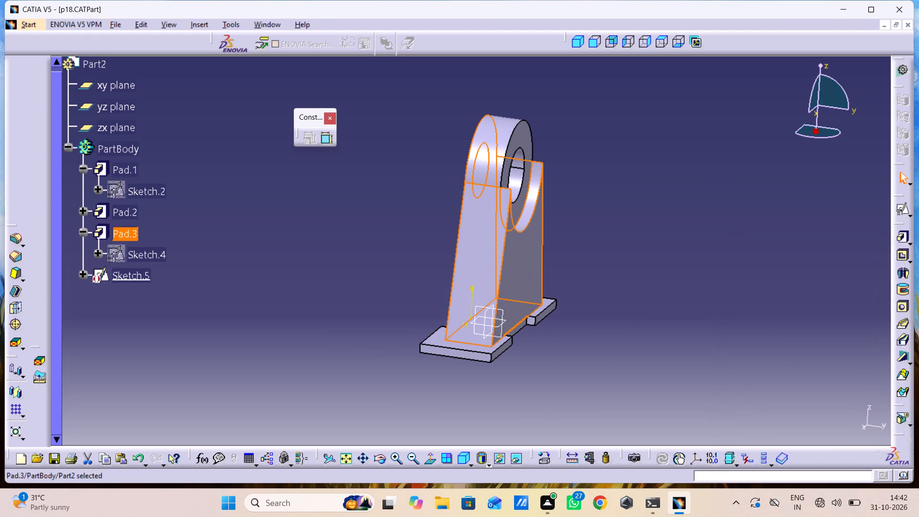
click(623, 352)
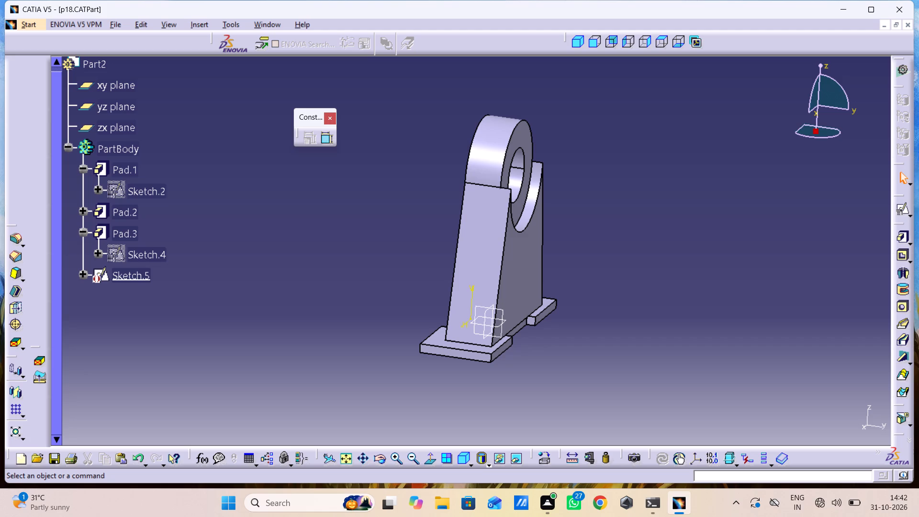
drag(499, 184, 510, 219)
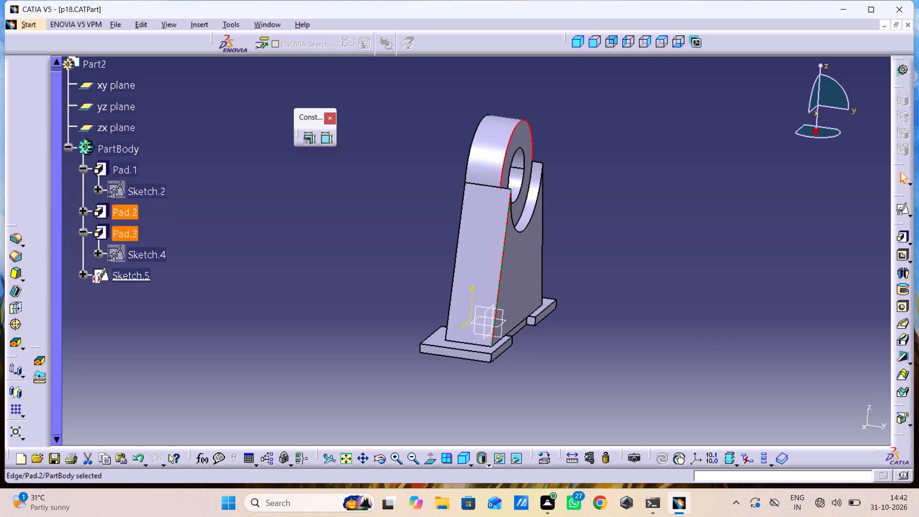
click(577, 197)
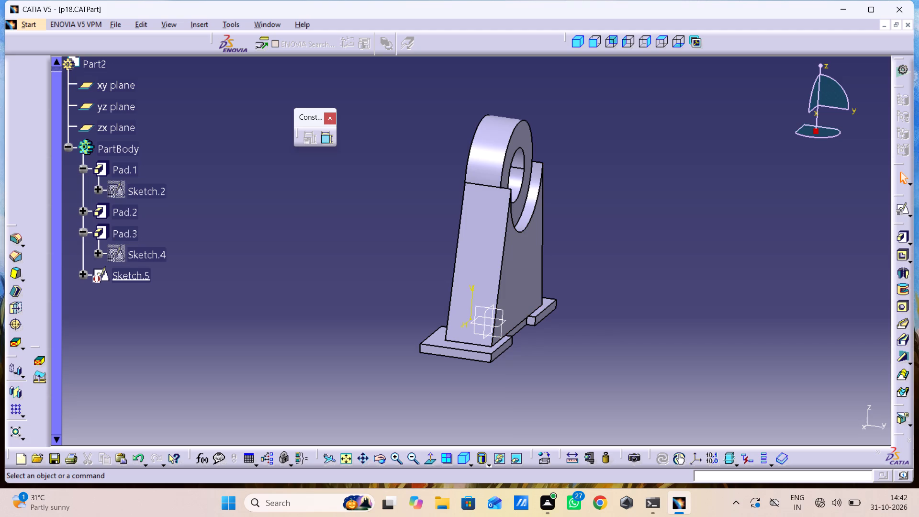
Open the tapered web's profile sketch and delete its two slanted sides and base line along with their dimensions.
middle_drag(419, 280, 517, 293)
right_drag(419, 280, 517, 293)
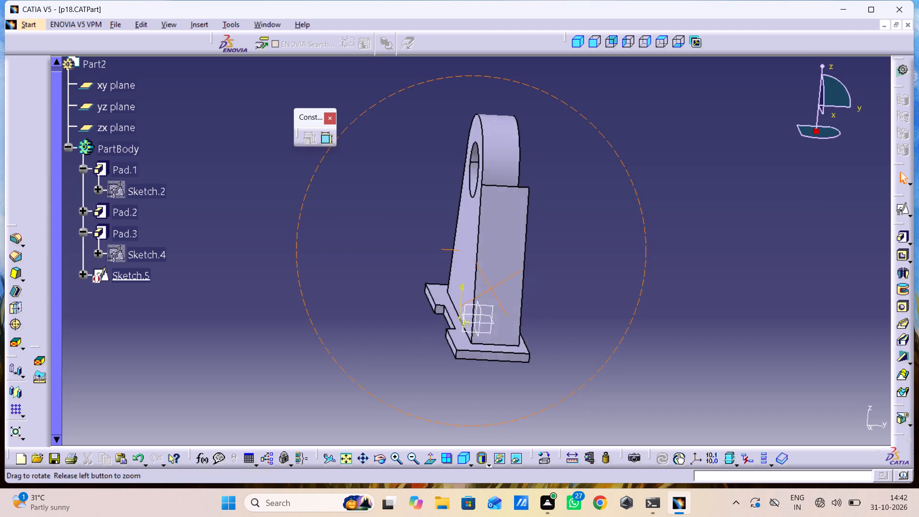
right_drag(517, 293, 543, 295)
middle_drag(517, 293, 543, 295)
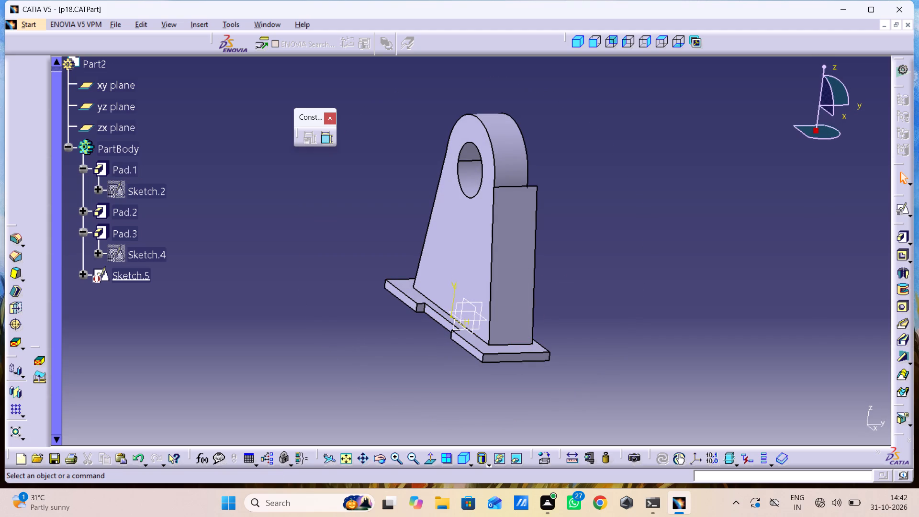
double_click(116, 250)
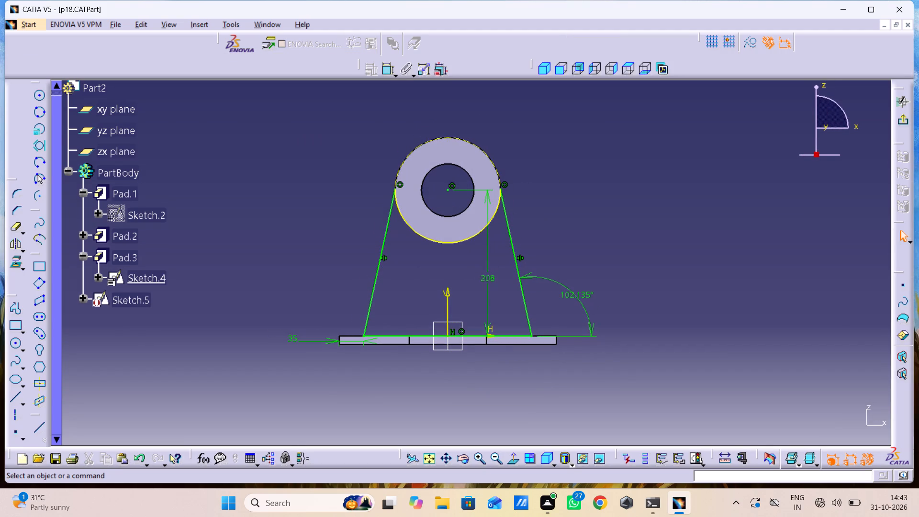
drag(548, 246, 298, 348)
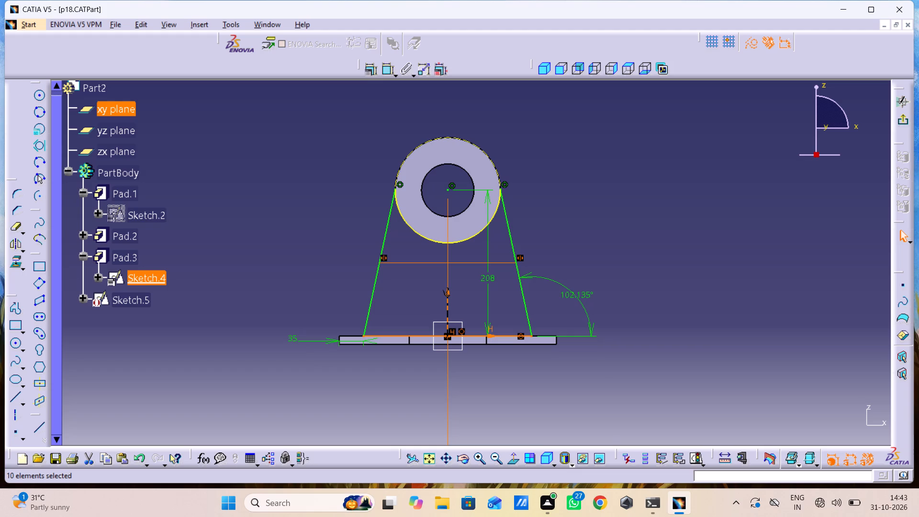
key(Delete)
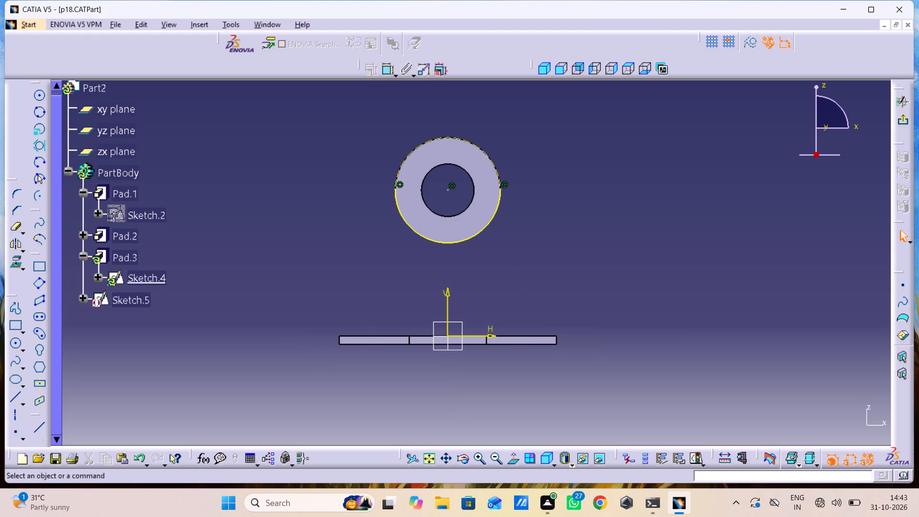
Delete the arc projected from the ring's lower outer edge in the web's profile sketch.
click(500, 194)
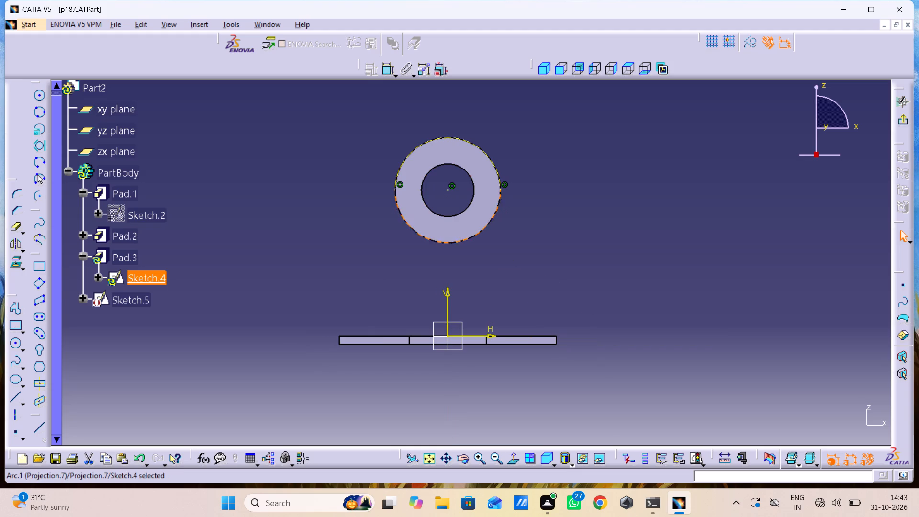
right_click(513, 205)
right_click(497, 191)
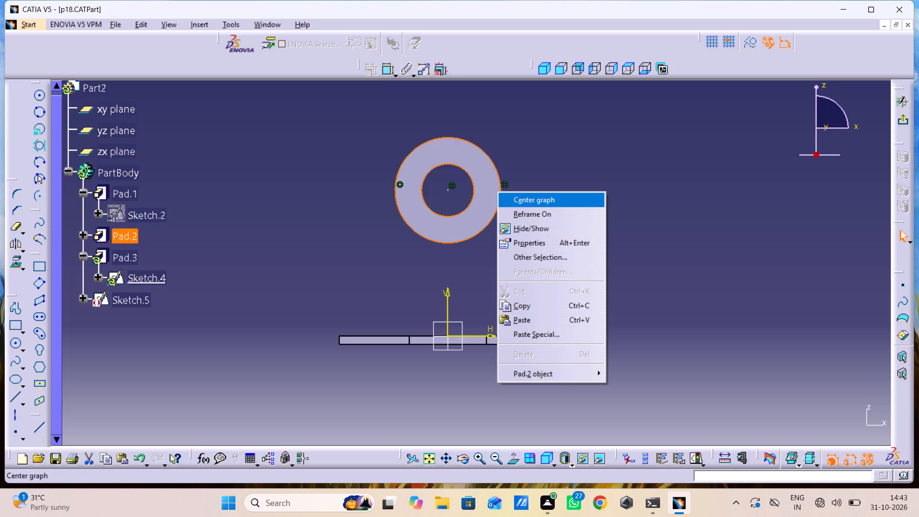
drag(646, 164, 642, 171)
click(592, 225)
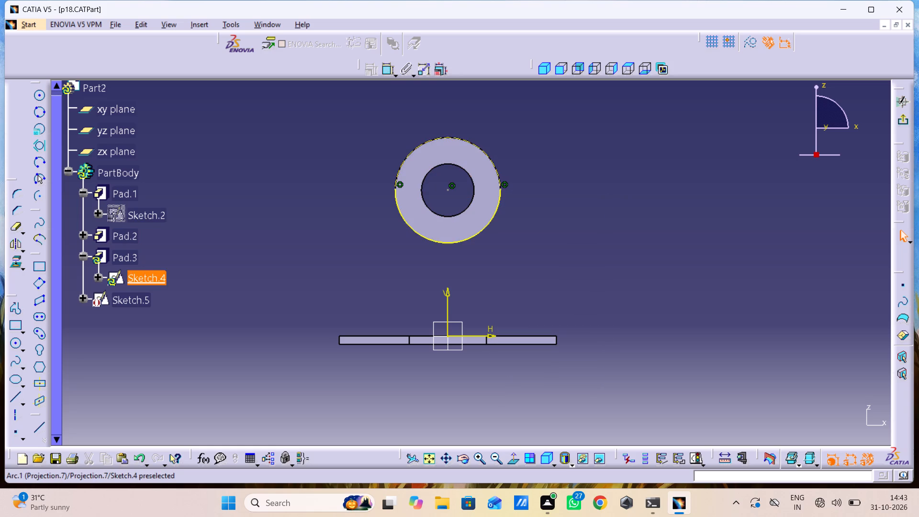
right_click(500, 204)
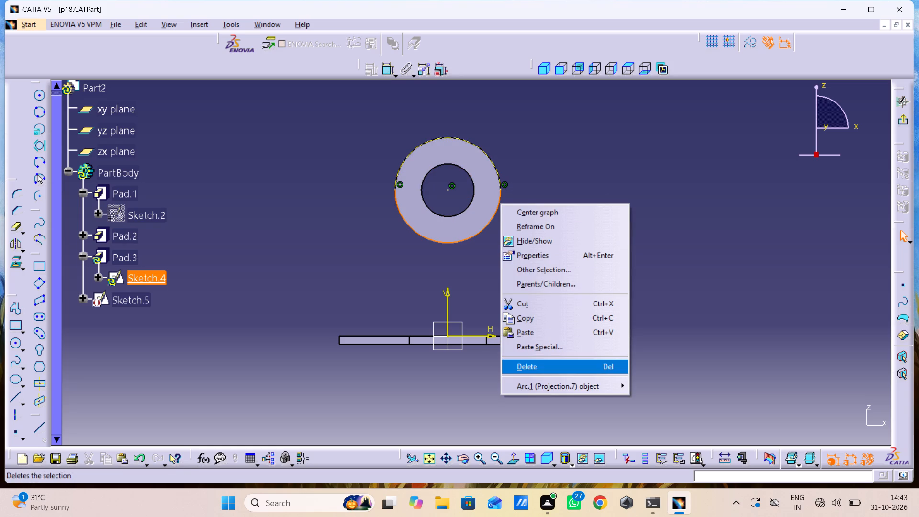
click(538, 370)
click(532, 250)
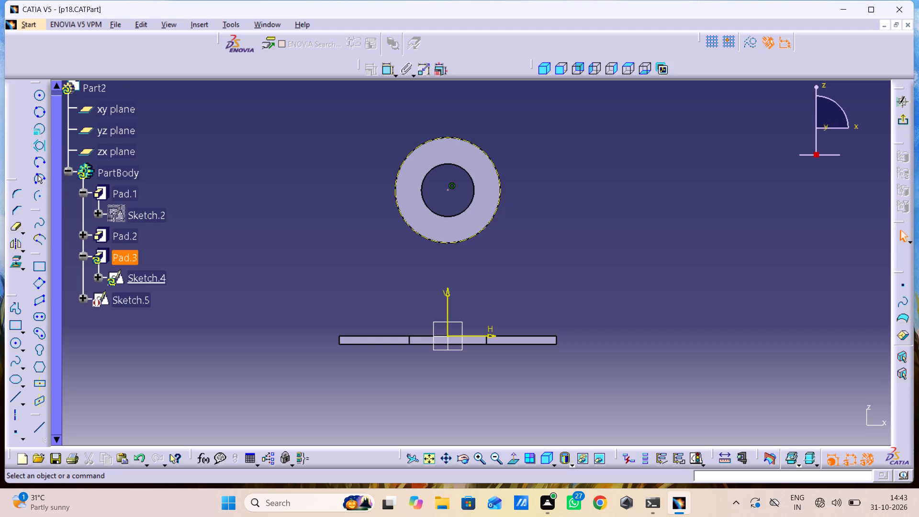
Leave the profile sketch and delete the tapered web pad Pad.3 together with its aggregated sketch.
click(901, 120)
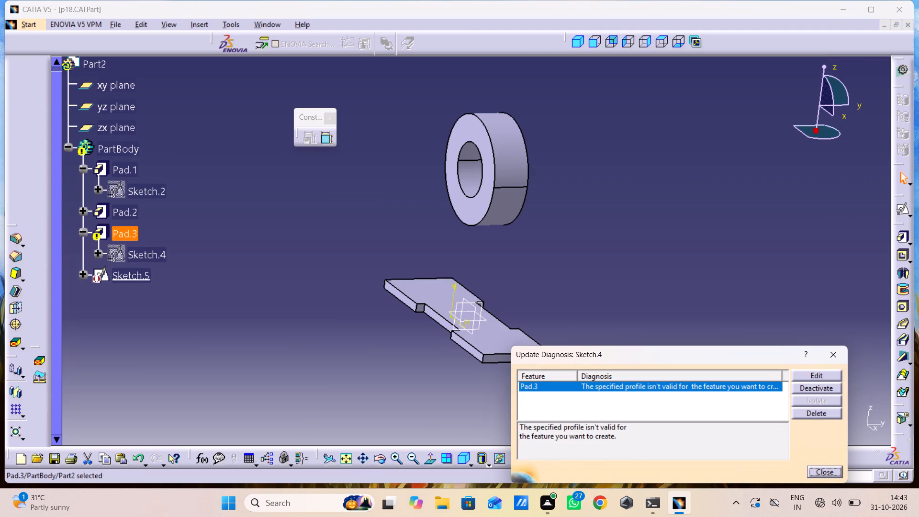
click(819, 415)
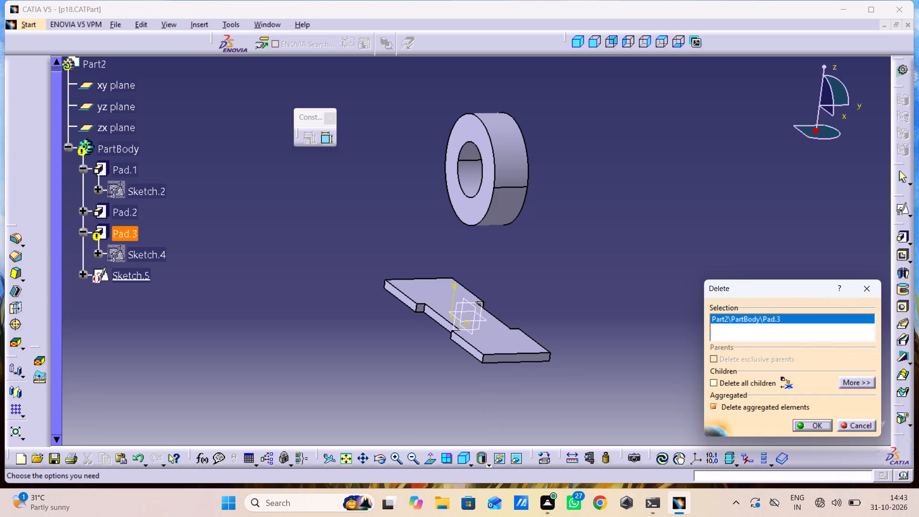
click(811, 424)
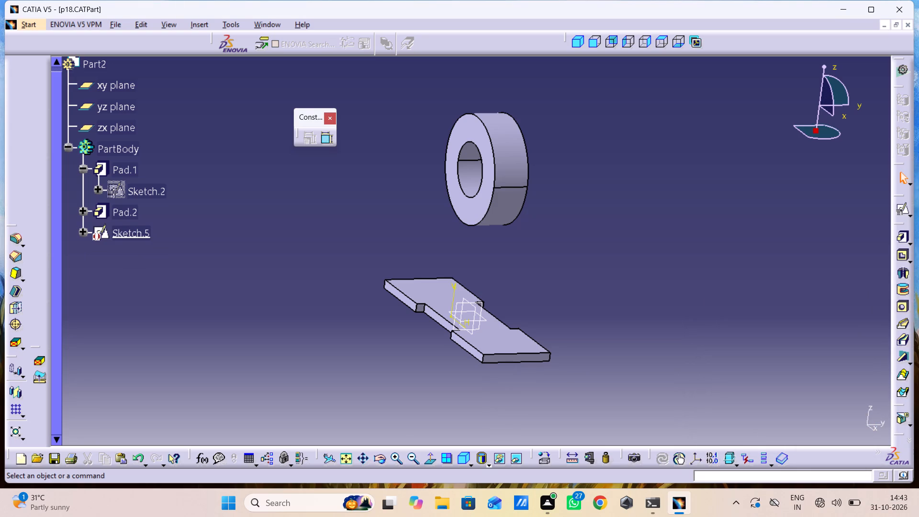
Create a positioned sketch on the zx plane with implicit origin and orientation.
click(468, 304)
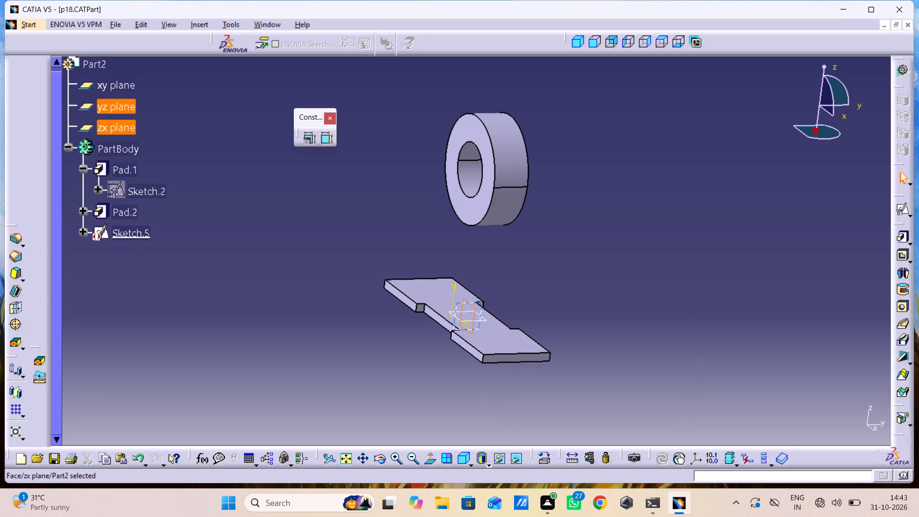
click(906, 213)
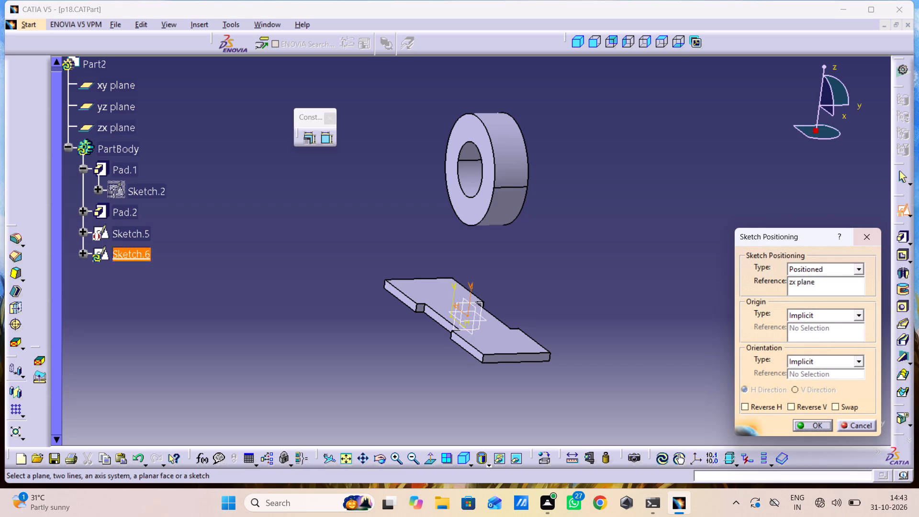
click(812, 408)
click(812, 408)
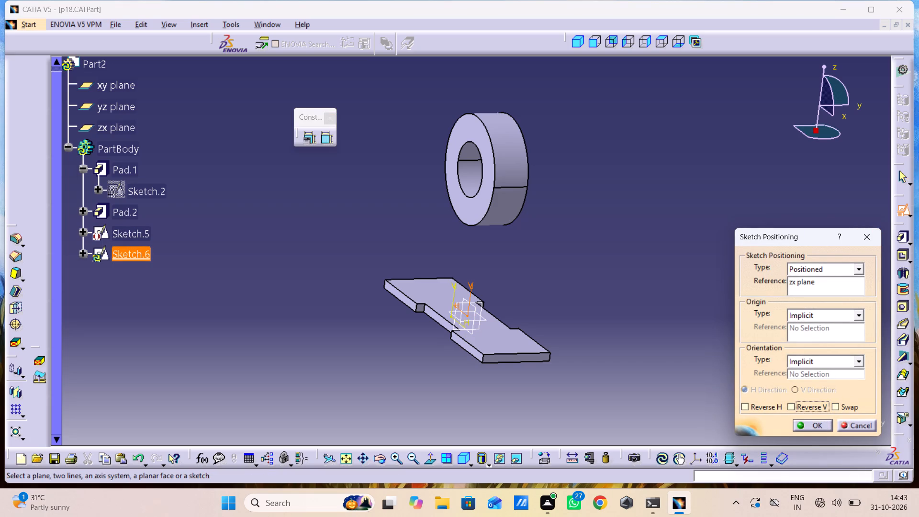
click(461, 457)
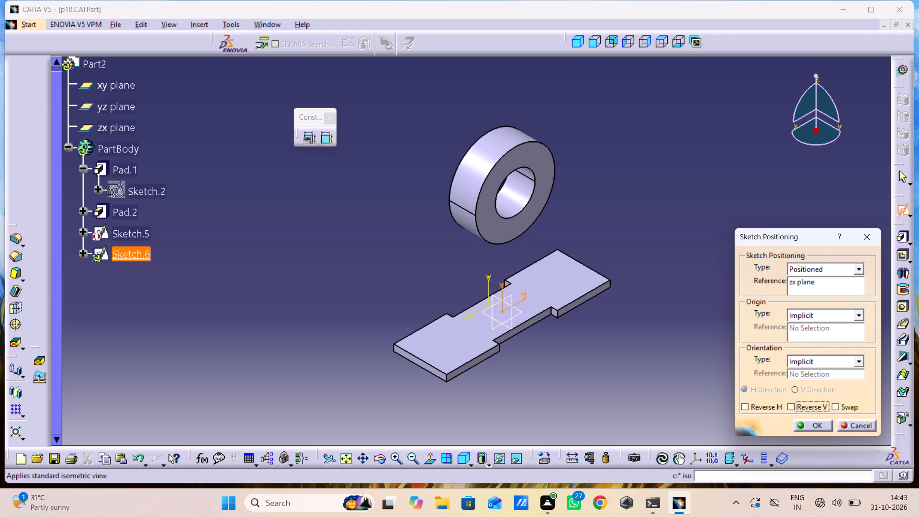
click(808, 427)
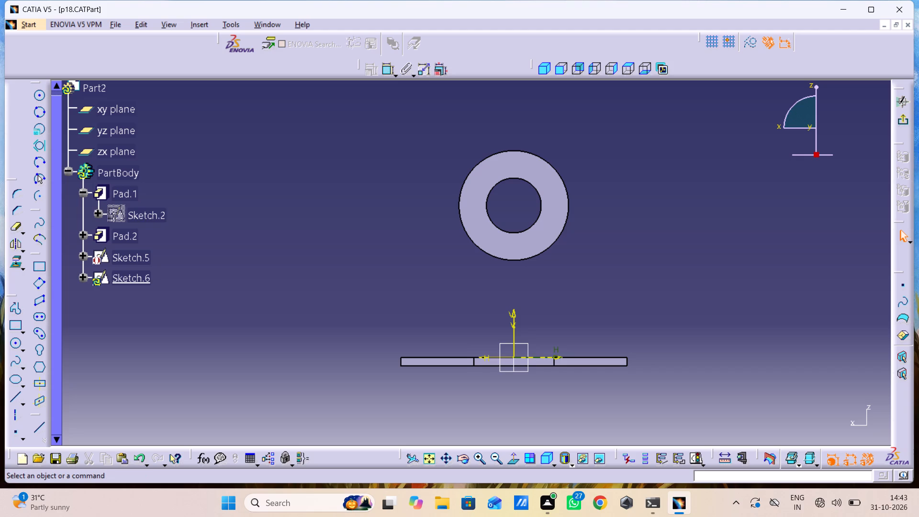
Open Sketch.5 for editing, delete the arc projected from the ring's upper half, and leave the sketch.
right_click(96, 280)
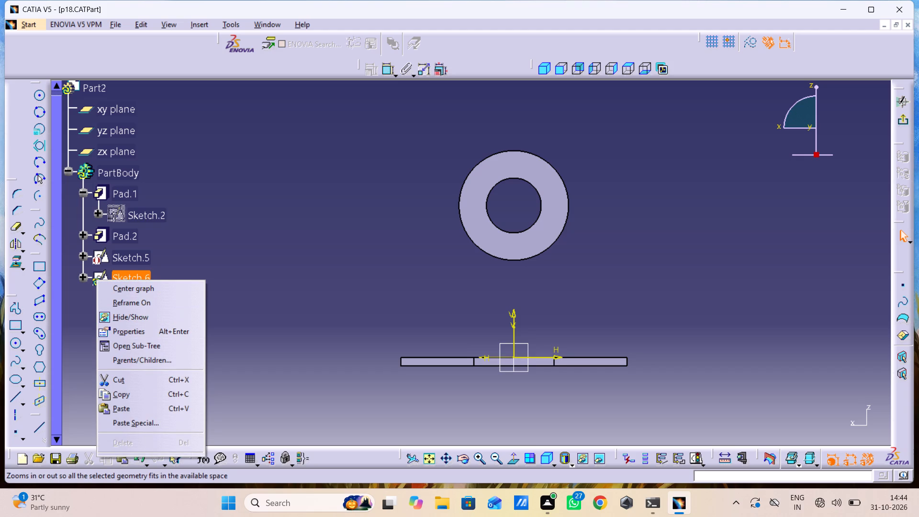
click(161, 274)
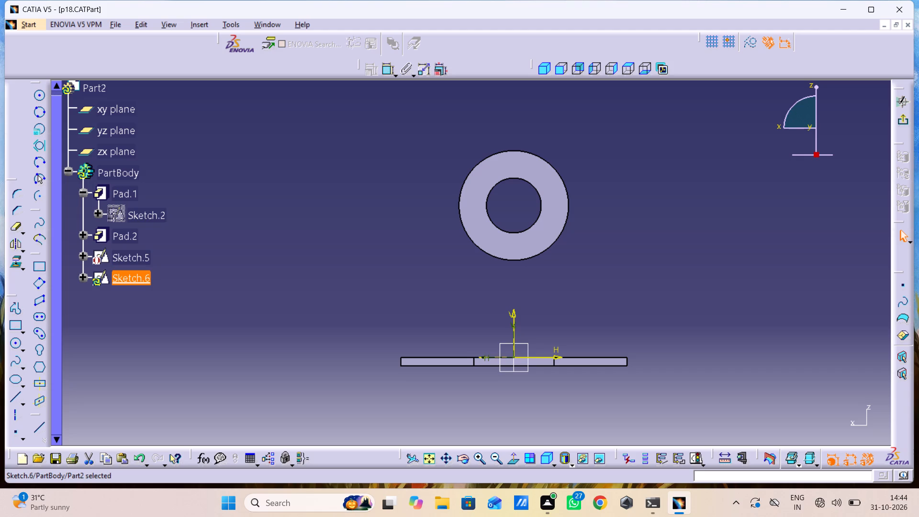
right_click(95, 255)
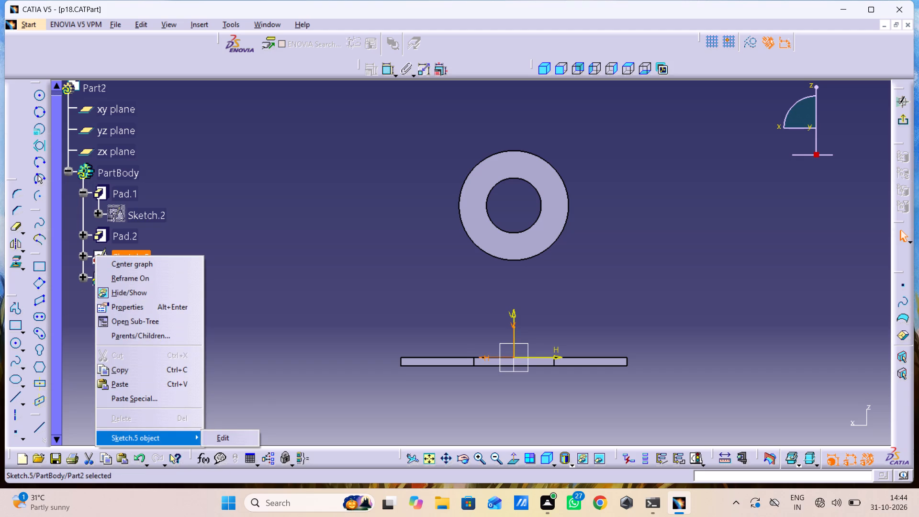
click(145, 439)
click(174, 436)
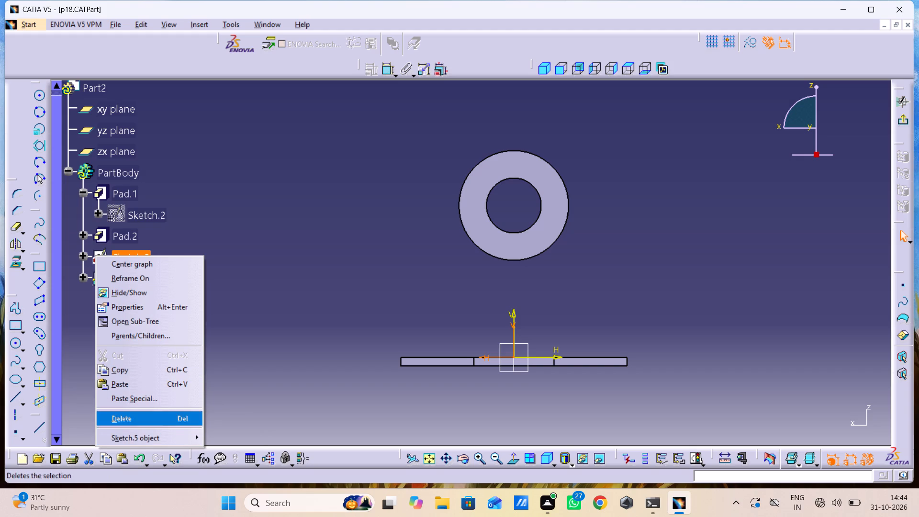
click(210, 437)
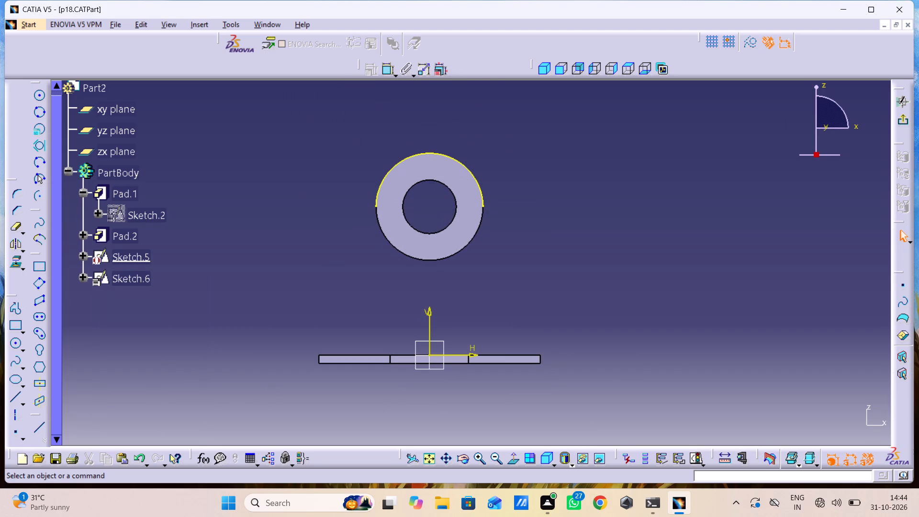
right_click(381, 182)
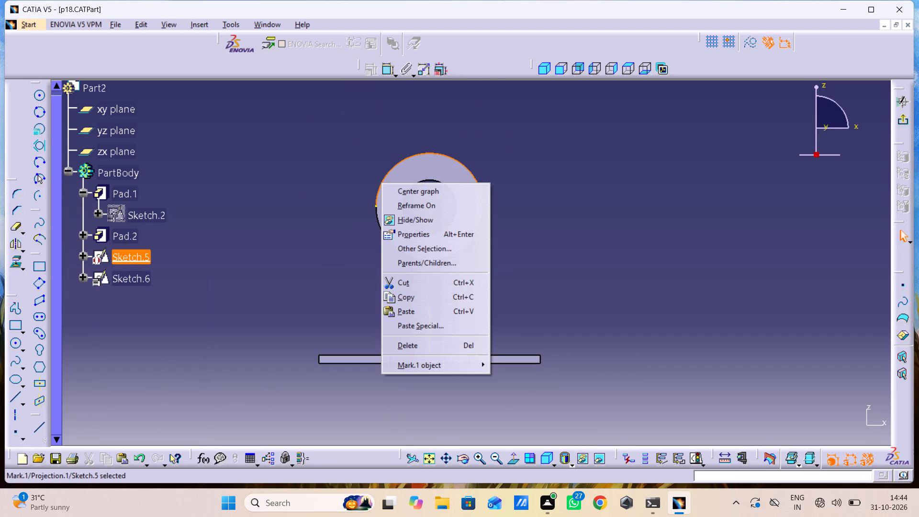
click(408, 345)
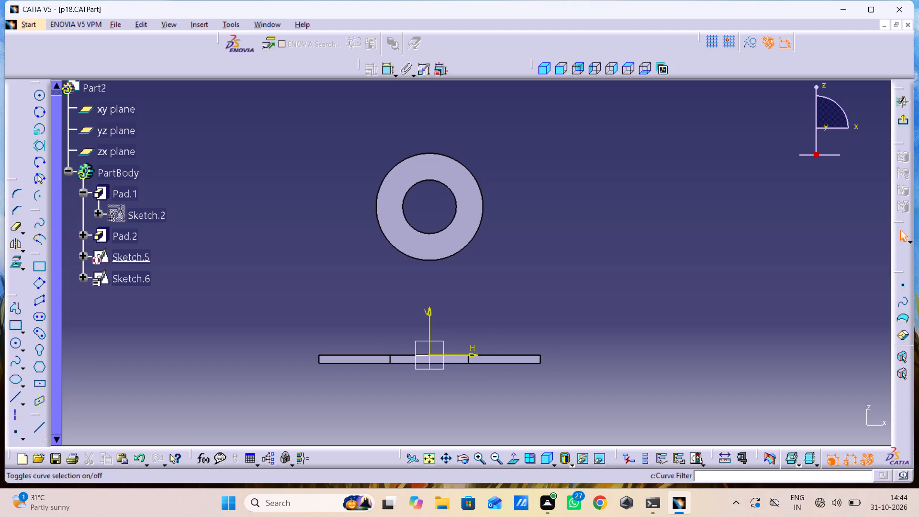
click(901, 122)
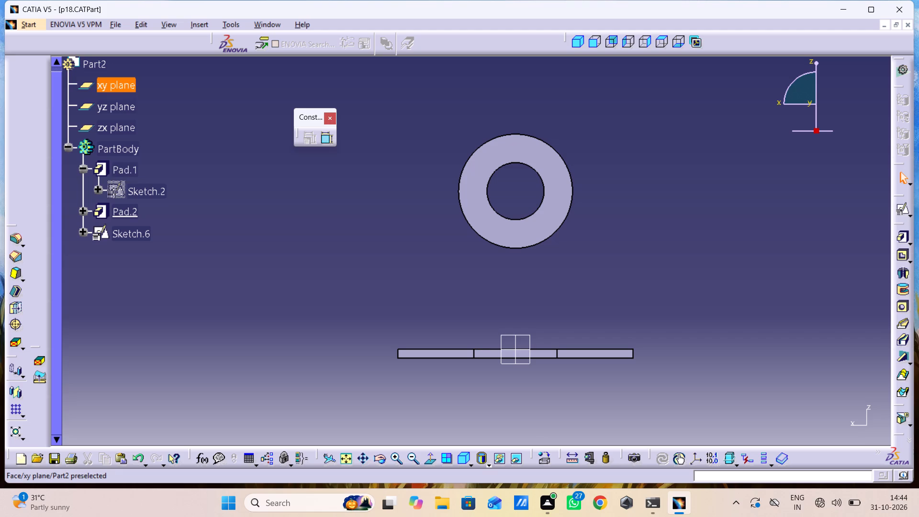
Create another positioned sketch on the zx plane with implicit origin and orientation.
middle_drag(568, 324, 503, 352)
right_drag(568, 324, 503, 352)
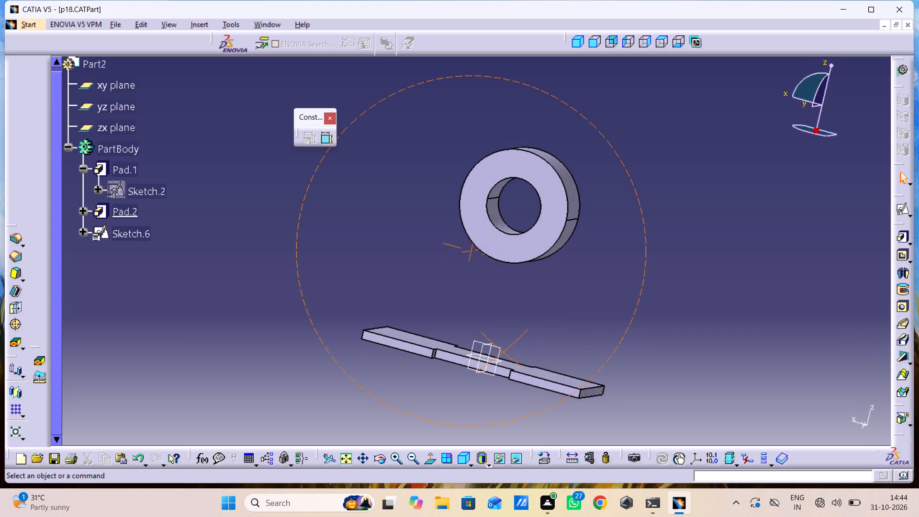
middle_drag(503, 352, 466, 361)
right_drag(503, 352, 466, 361)
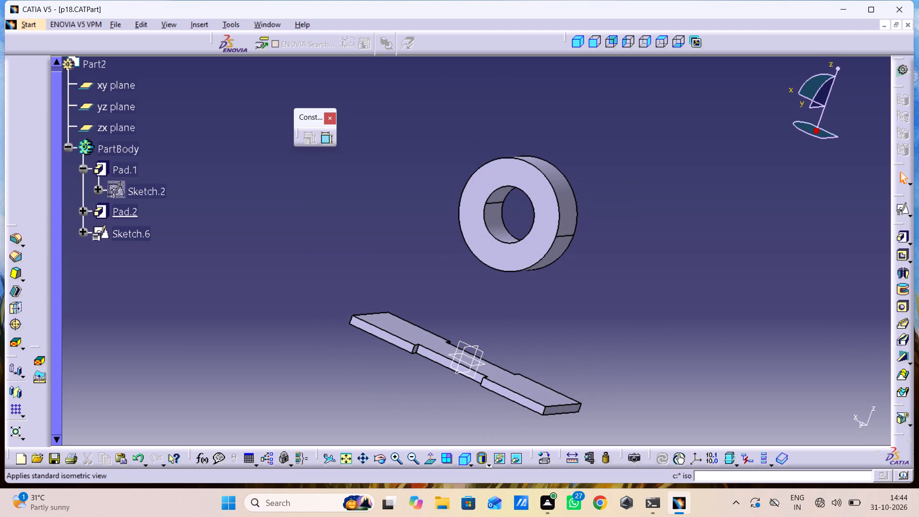
click(467, 461)
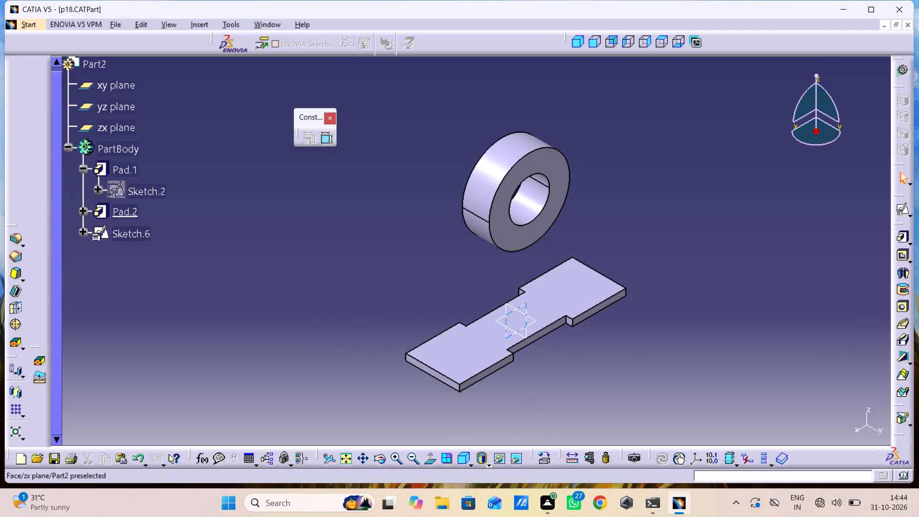
click(524, 320)
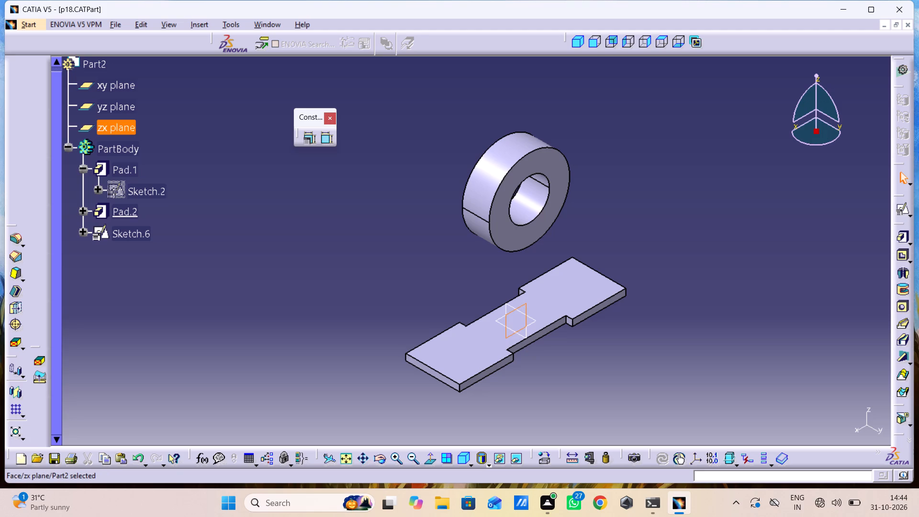
click(902, 211)
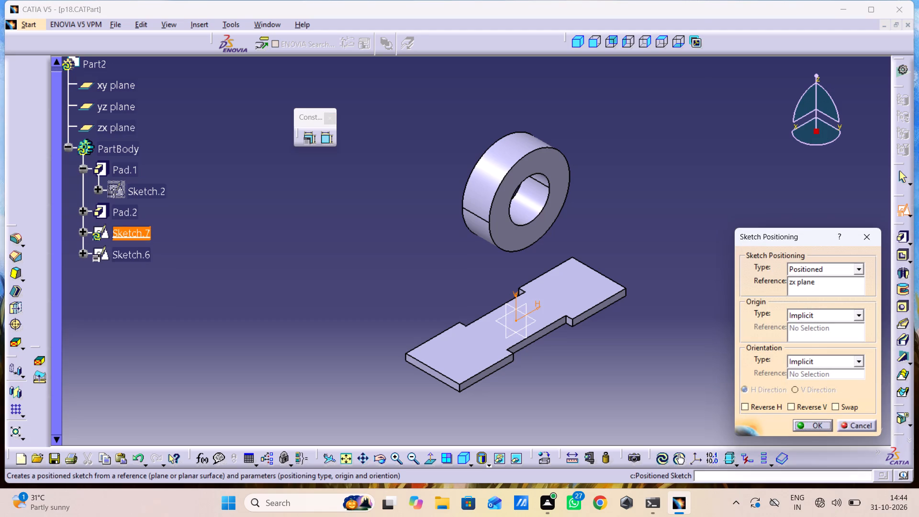
click(817, 424)
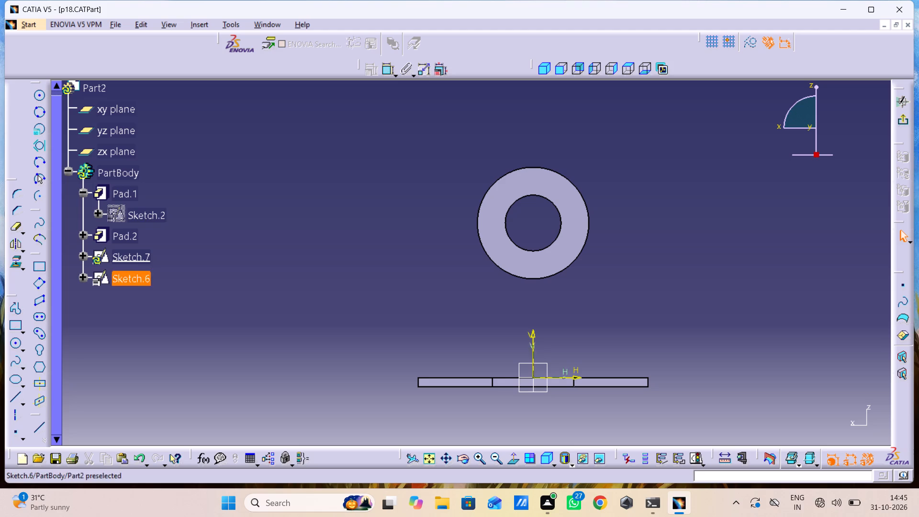
Draw an open tapered profile with a base line about 259 mm long above the plate and slanted sides rising beside the ring.
double_click(16, 309)
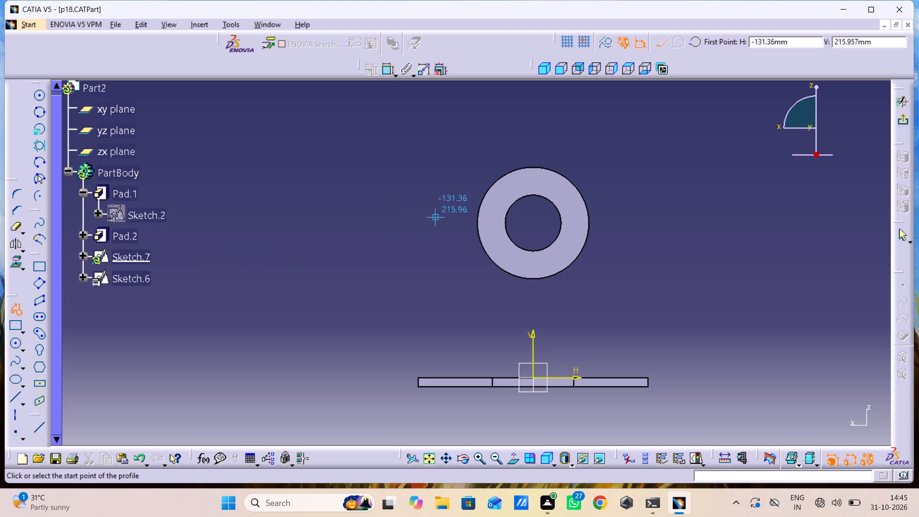
click(468, 220)
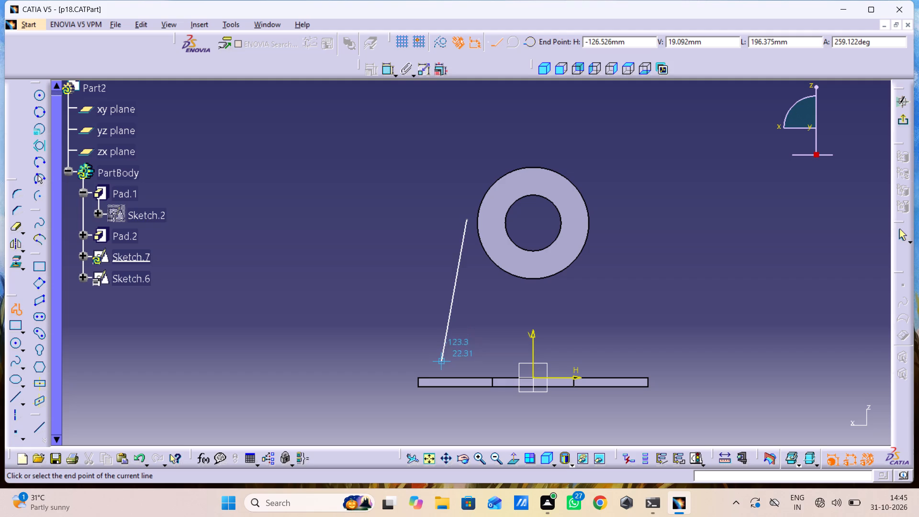
click(446, 367)
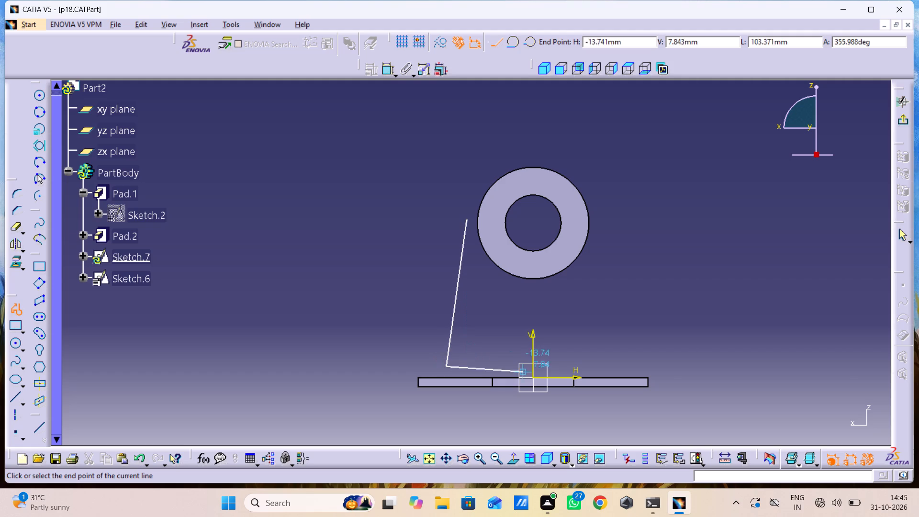
click(638, 367)
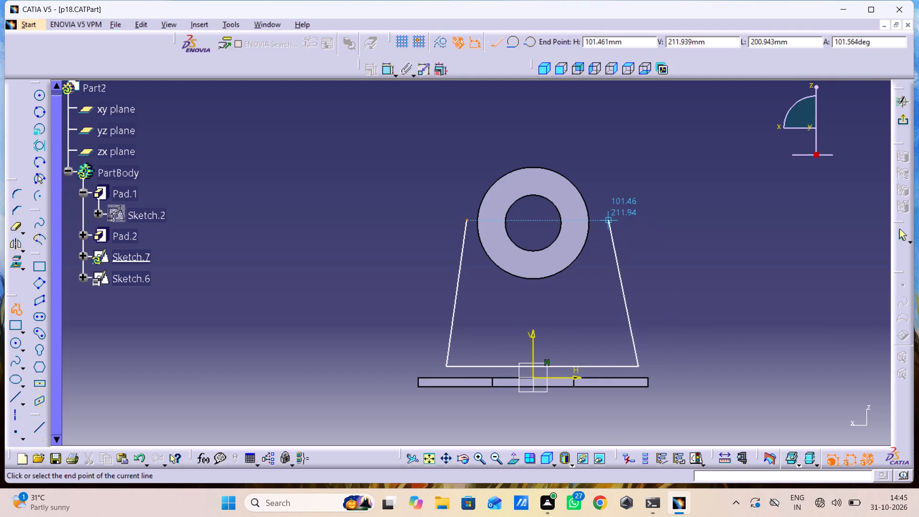
click(607, 218)
key(Escape)
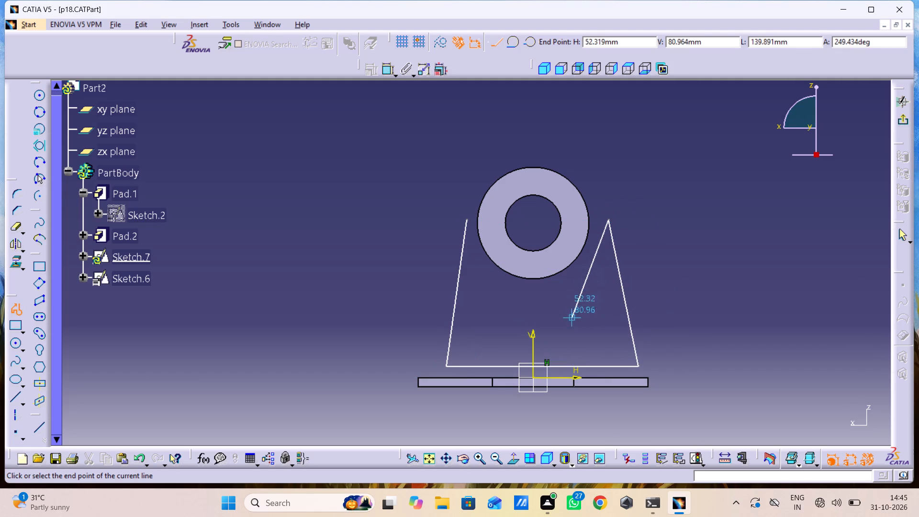
key(Escape)
click(427, 280)
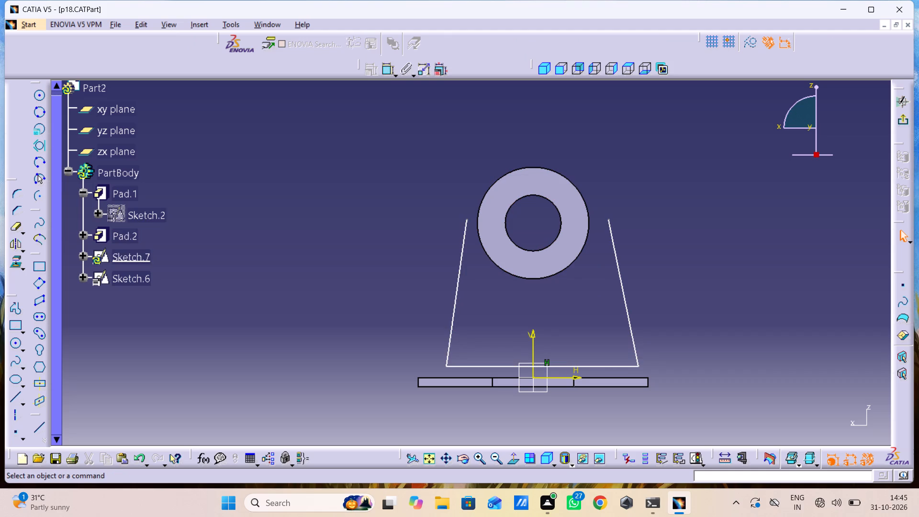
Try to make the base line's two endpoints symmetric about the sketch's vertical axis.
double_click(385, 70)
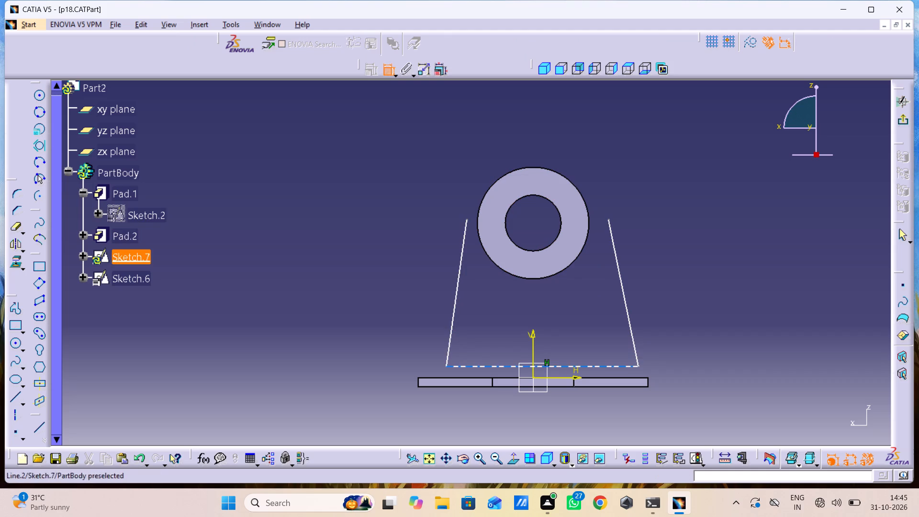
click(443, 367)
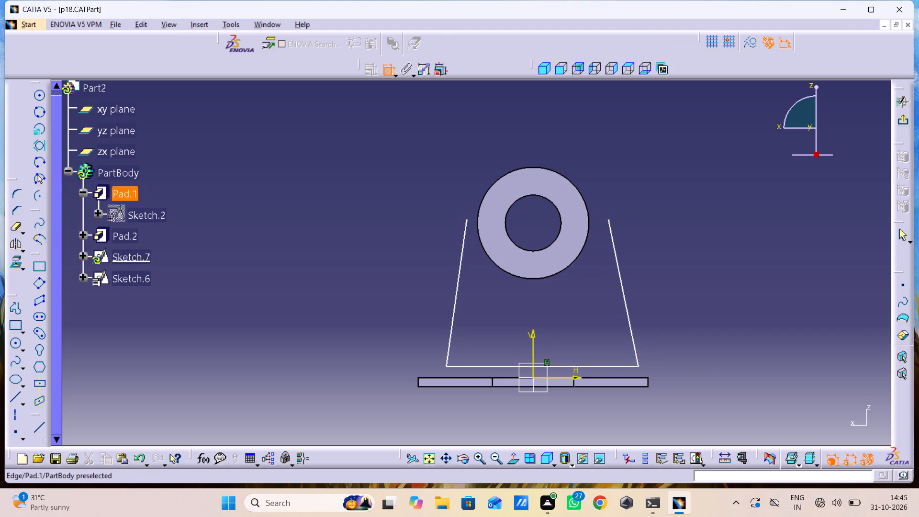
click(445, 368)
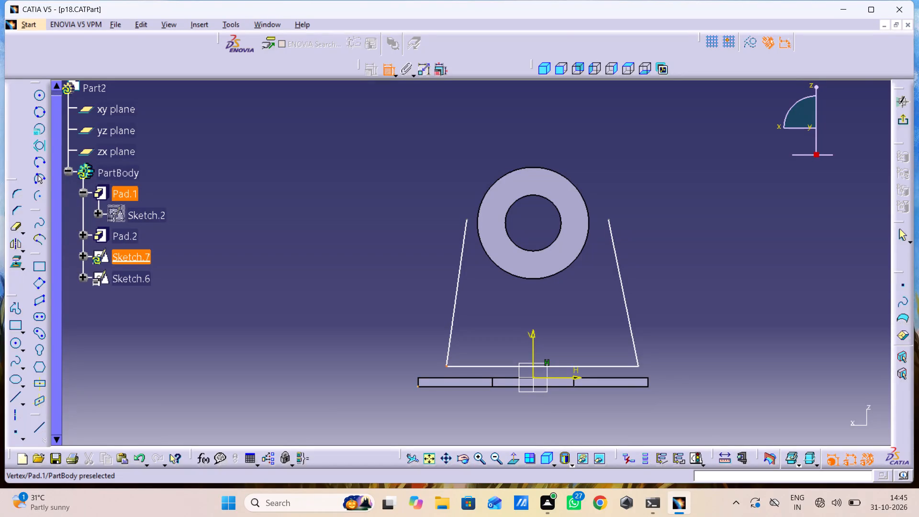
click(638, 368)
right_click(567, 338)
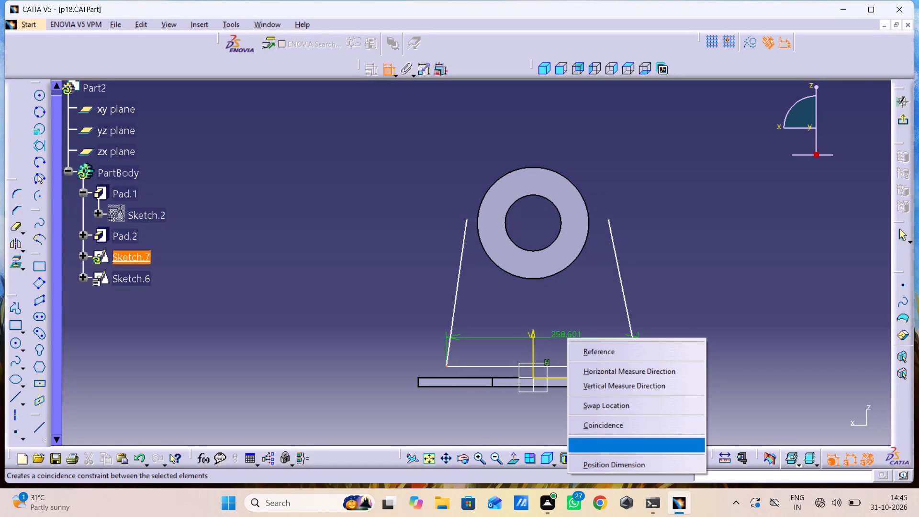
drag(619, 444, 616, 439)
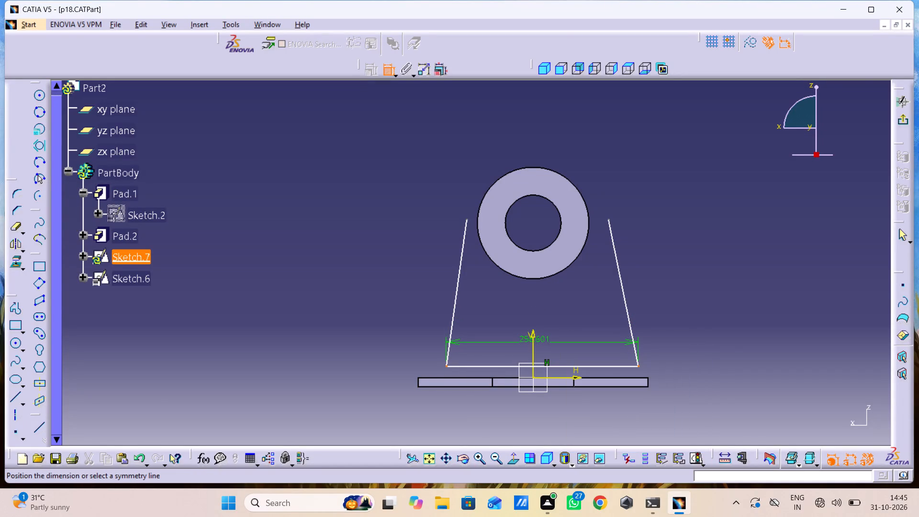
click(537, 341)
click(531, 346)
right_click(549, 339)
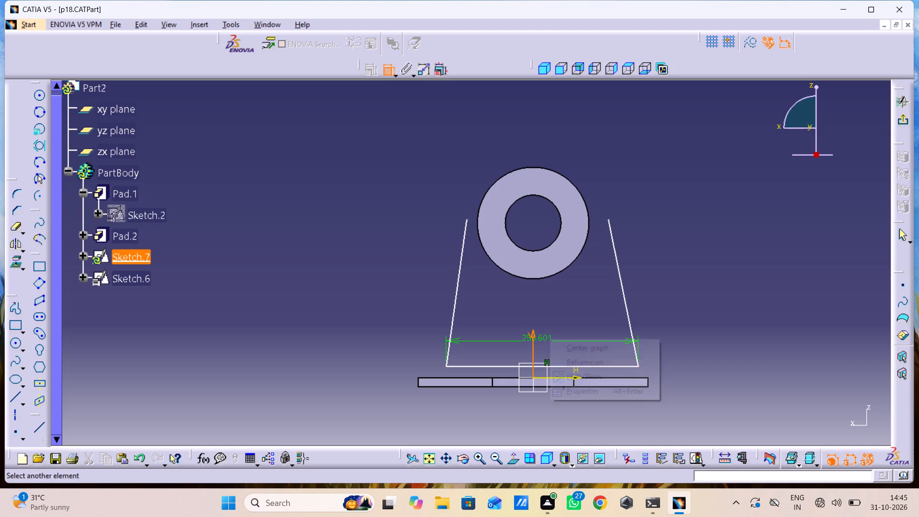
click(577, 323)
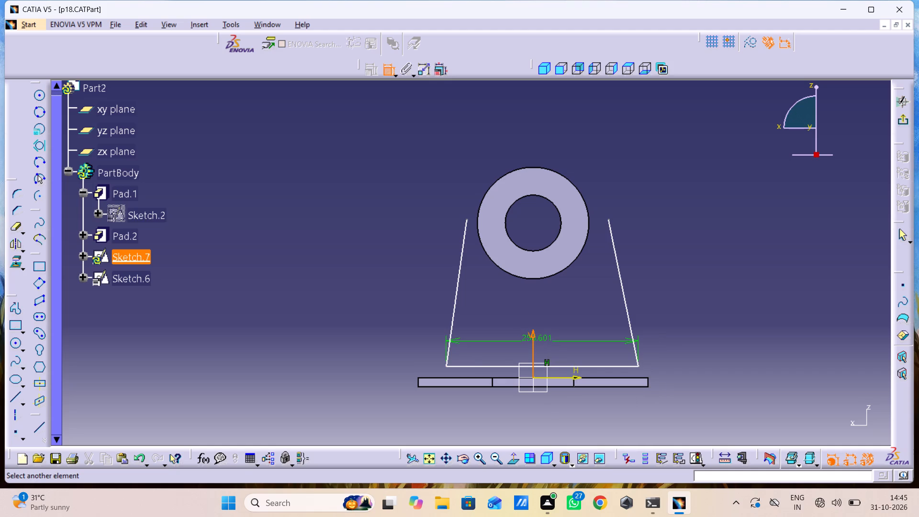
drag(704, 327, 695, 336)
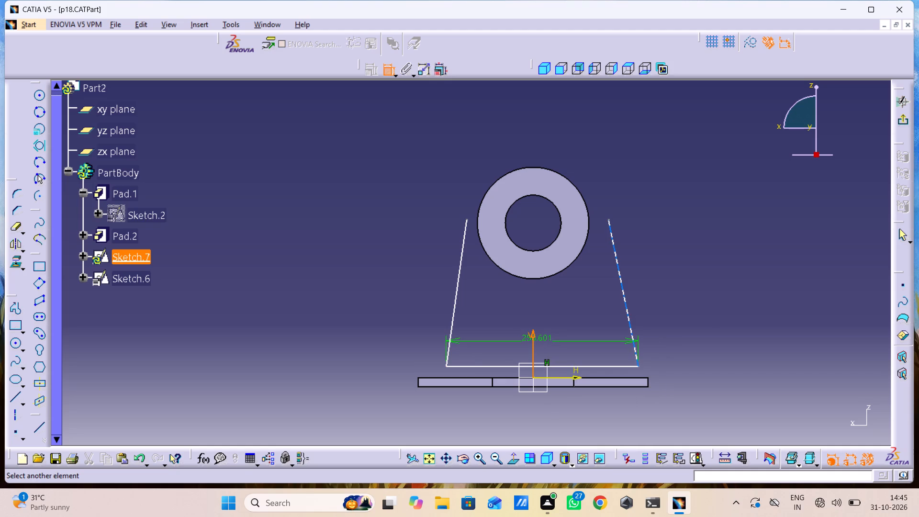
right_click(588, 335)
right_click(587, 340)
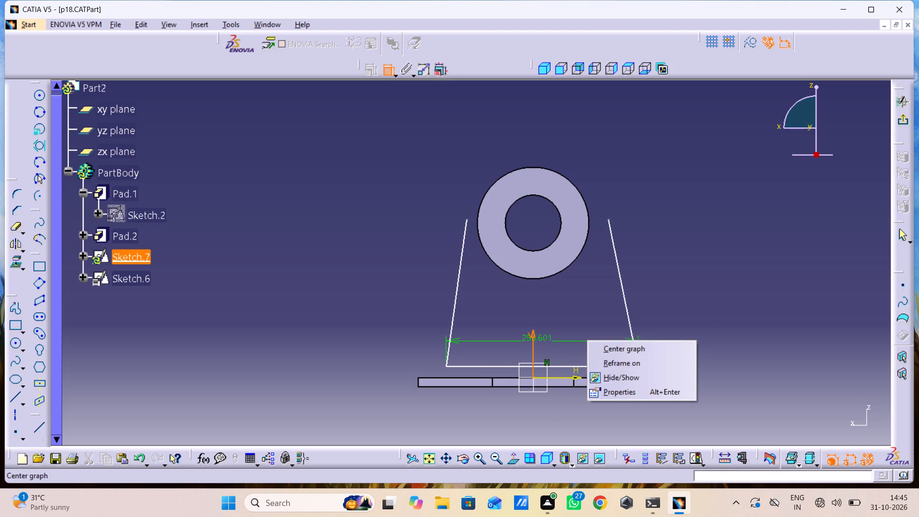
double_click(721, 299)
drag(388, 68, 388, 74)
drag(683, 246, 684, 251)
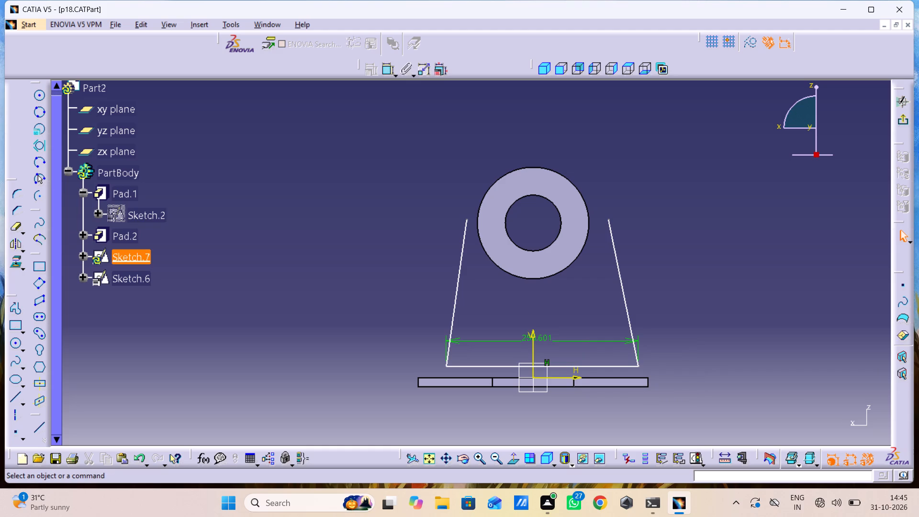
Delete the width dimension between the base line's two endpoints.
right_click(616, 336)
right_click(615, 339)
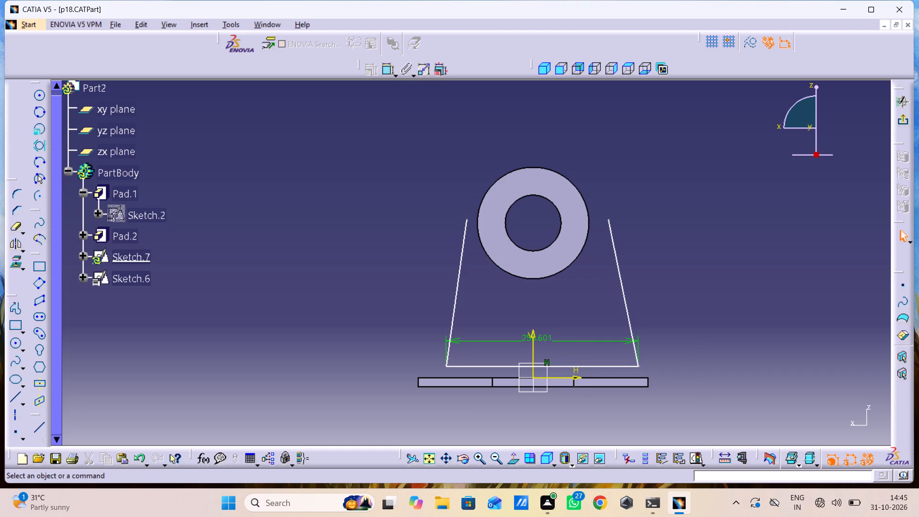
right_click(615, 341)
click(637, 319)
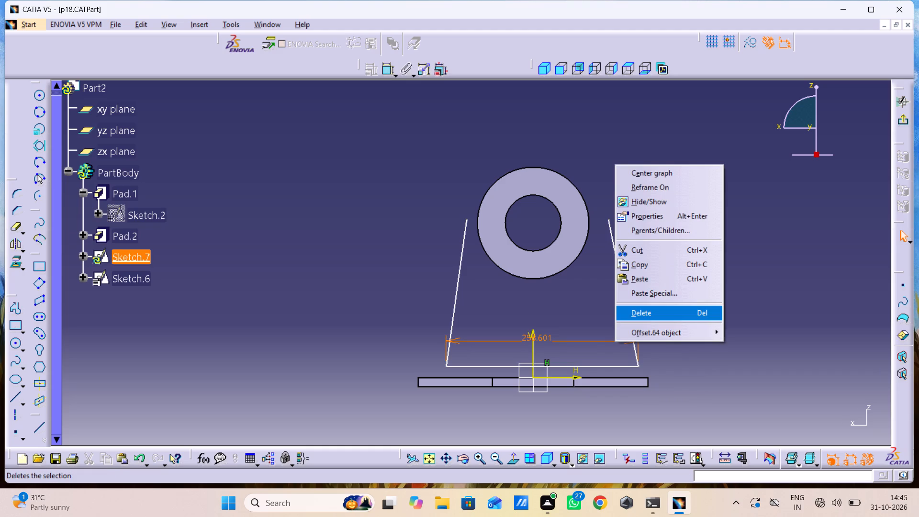
Constrain the base line's two endpoints symmetric about the sketch's vertical axis.
double_click(389, 69)
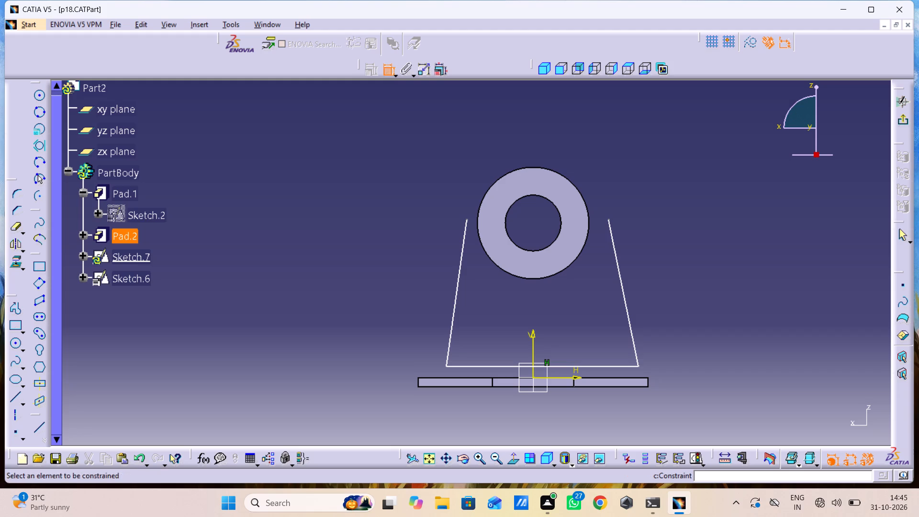
drag(640, 367, 632, 369)
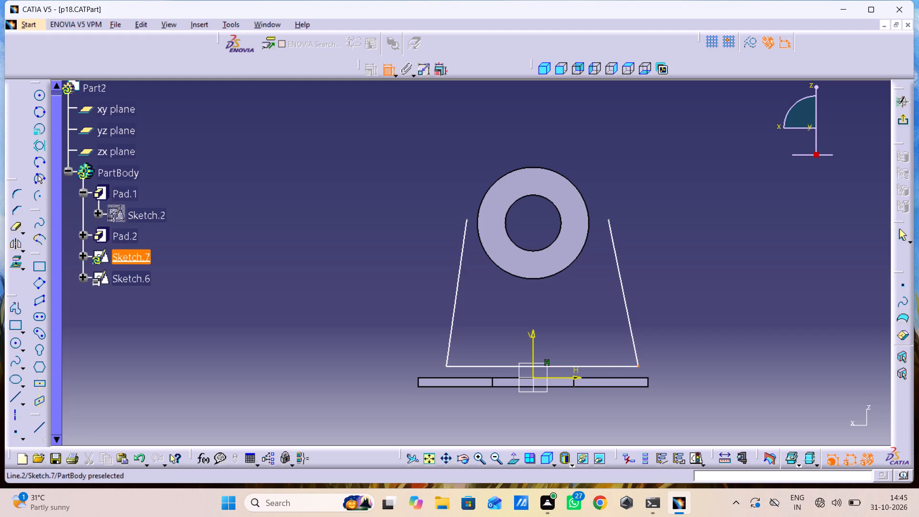
click(446, 365)
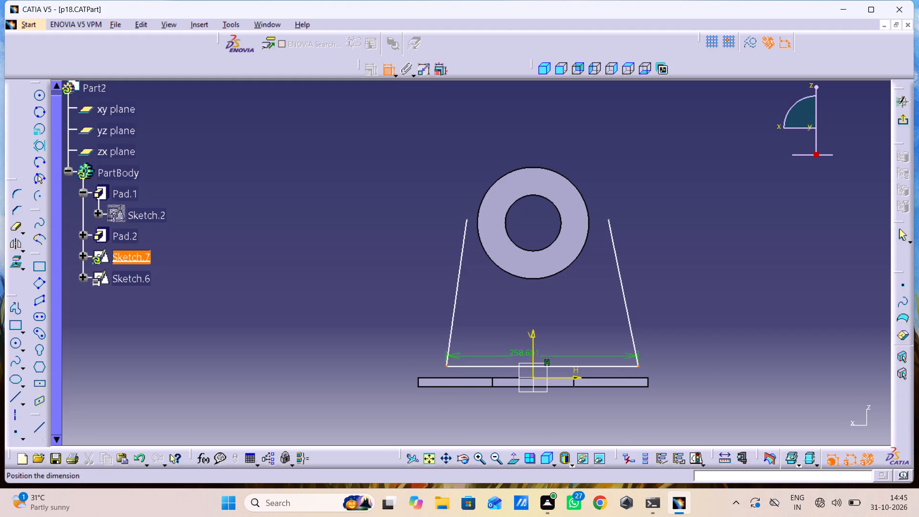
right_click(563, 328)
click(597, 432)
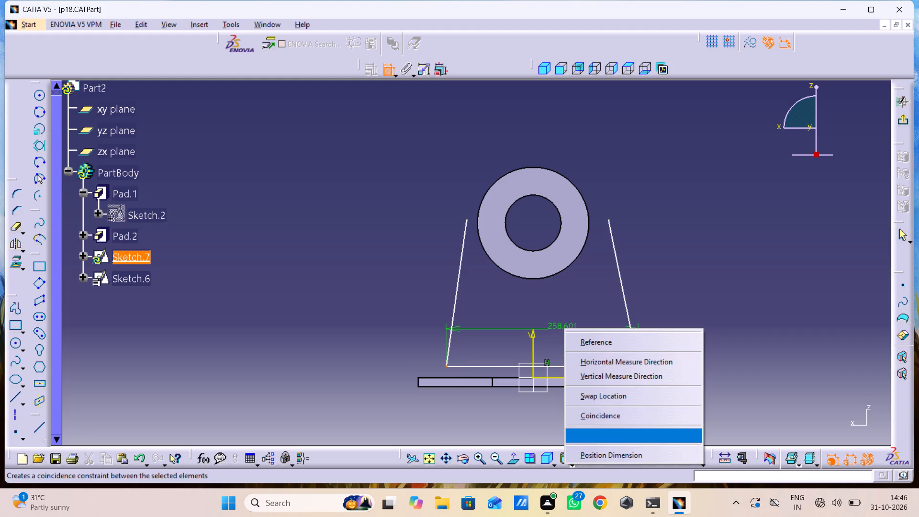
click(535, 335)
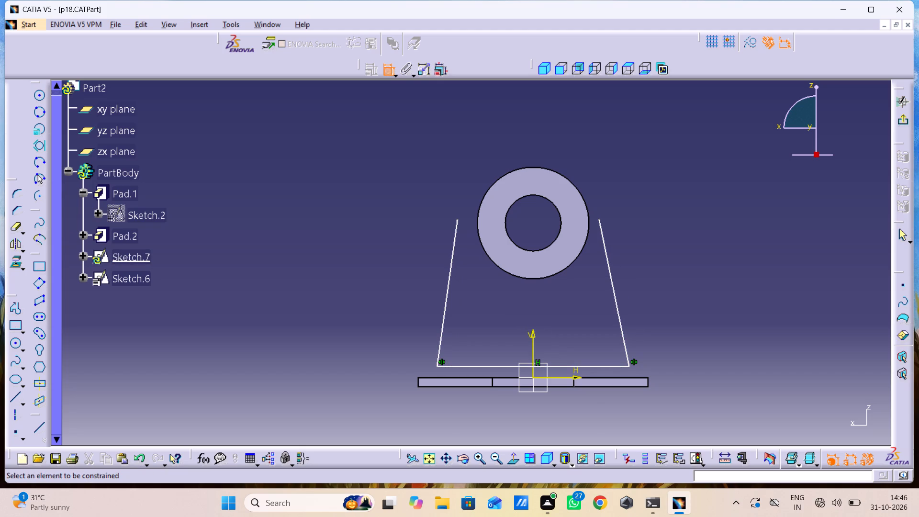
Constrain the two slanted side lines symmetric to each other about the sketch's vertical axis.
click(449, 268)
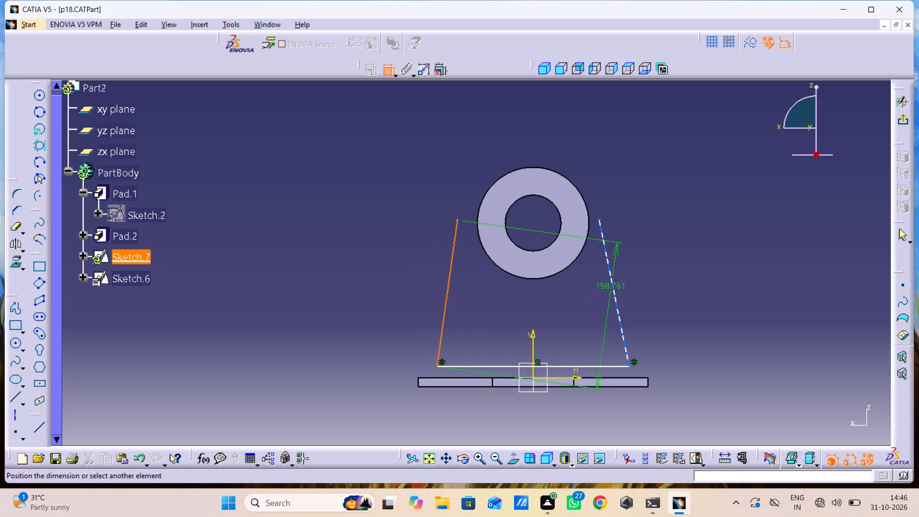
click(613, 287)
right_click(542, 302)
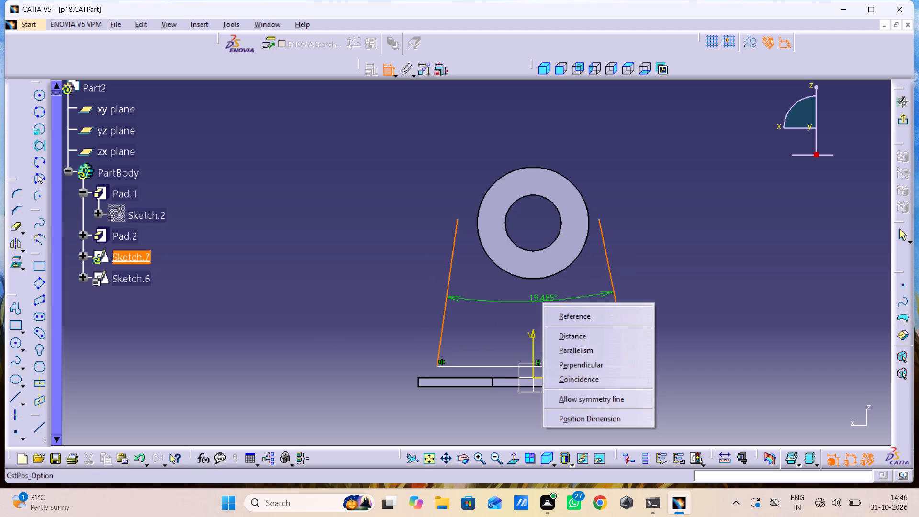
click(579, 400)
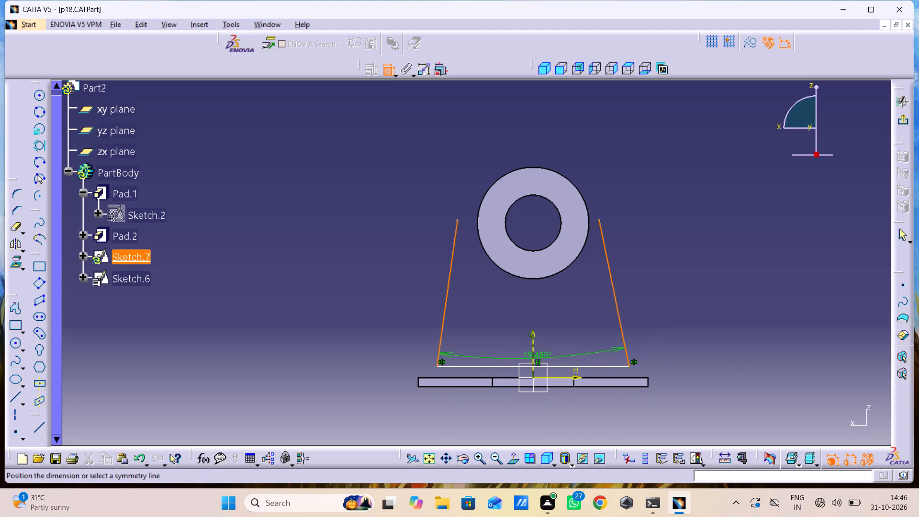
click(532, 348)
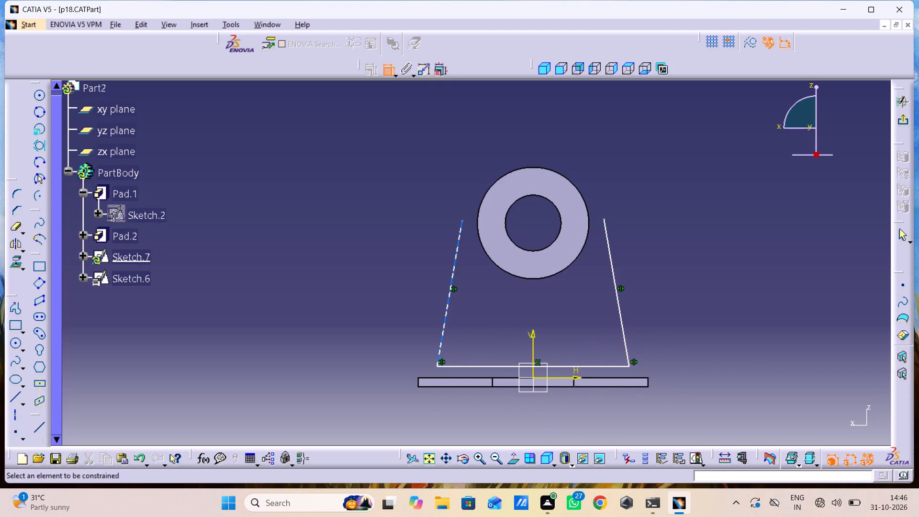
Make the profile's base line coincident with the top edge of the base plate.
click(482, 363)
click(484, 367)
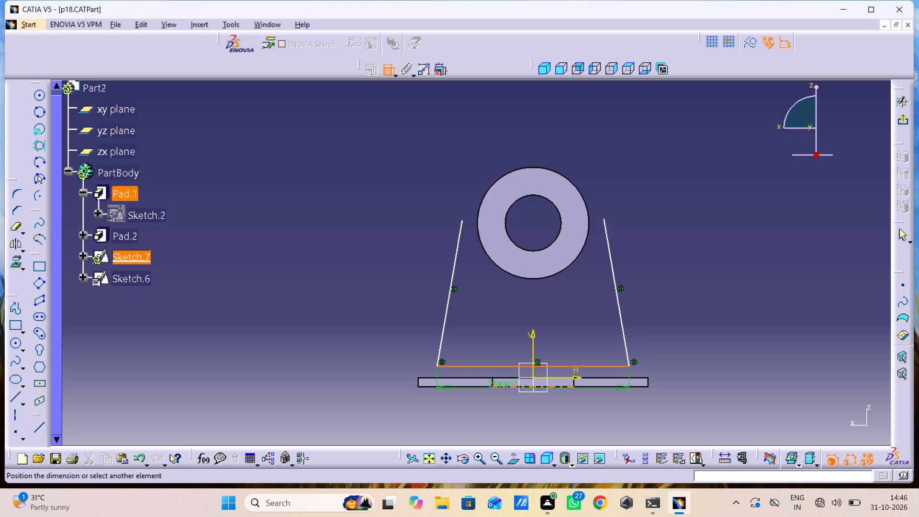
scroll(518, 400, down, 1)
middle_drag(518, 400, 443, 427)
right_drag(518, 400, 443, 427)
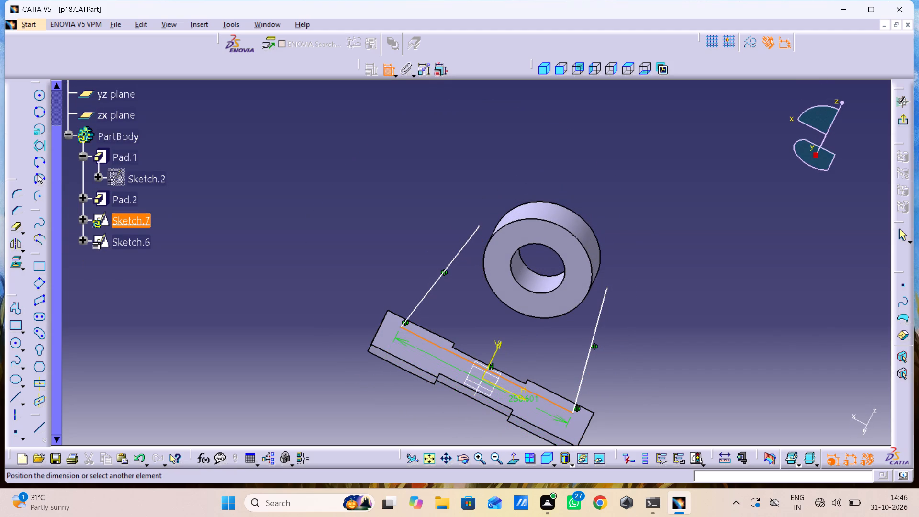
click(543, 468)
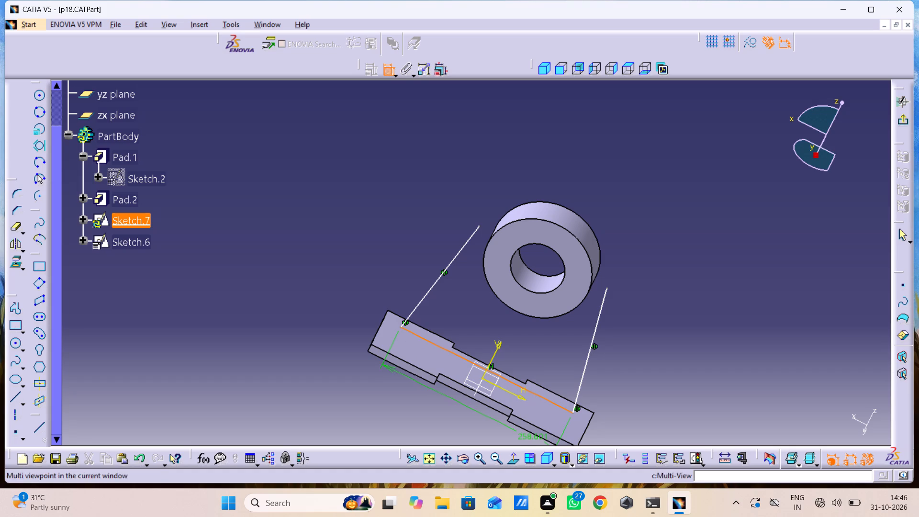
click(515, 460)
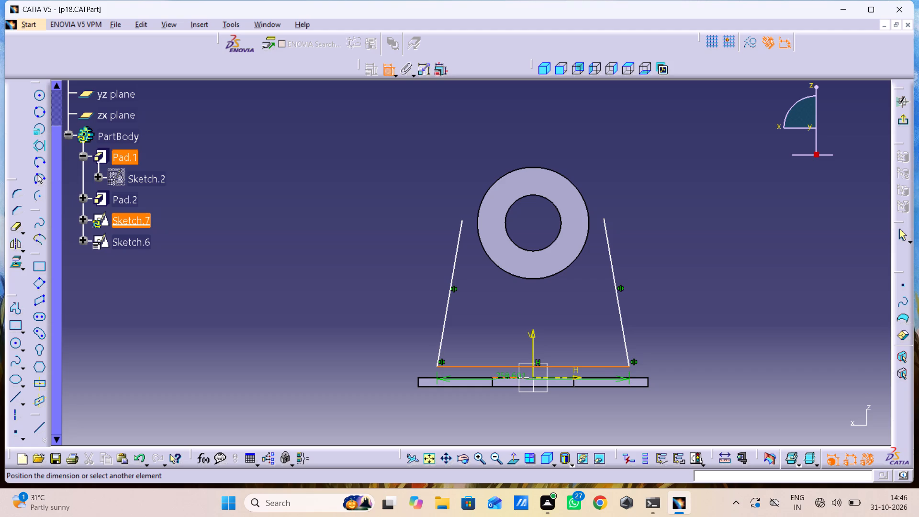
click(478, 379)
right_click(646, 421)
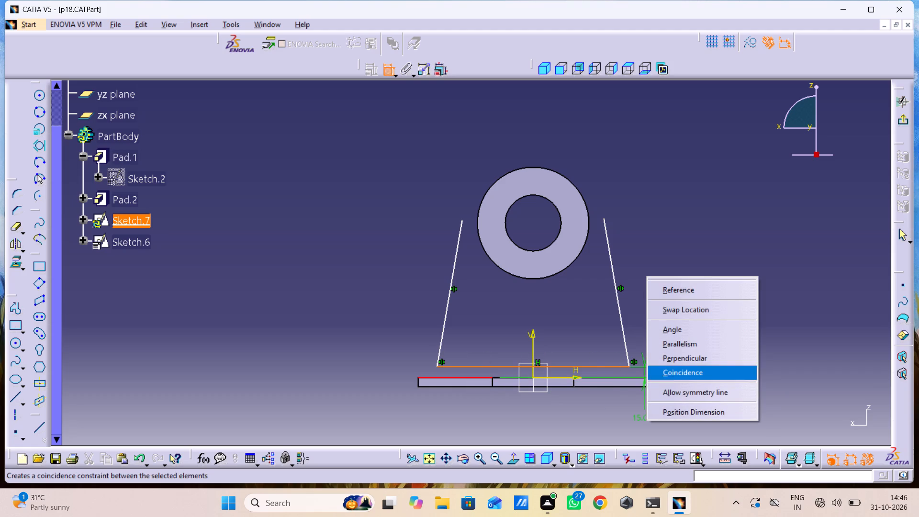
click(670, 379)
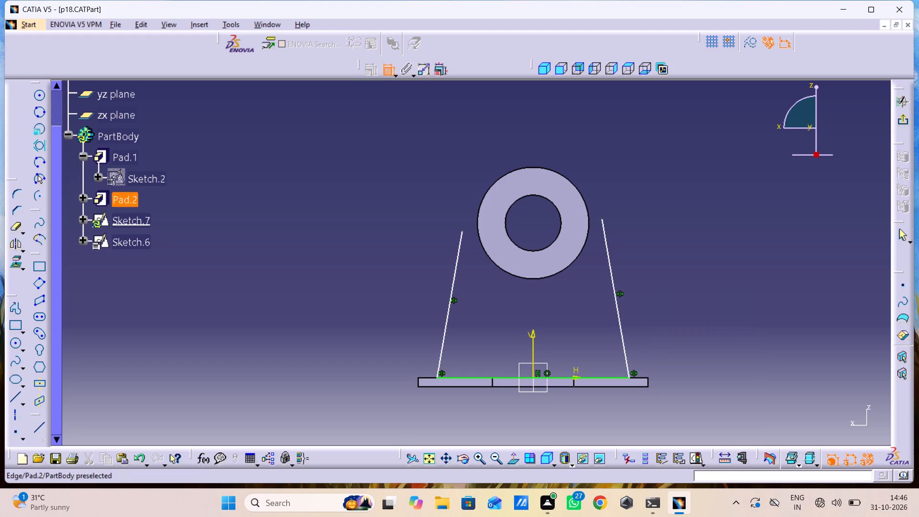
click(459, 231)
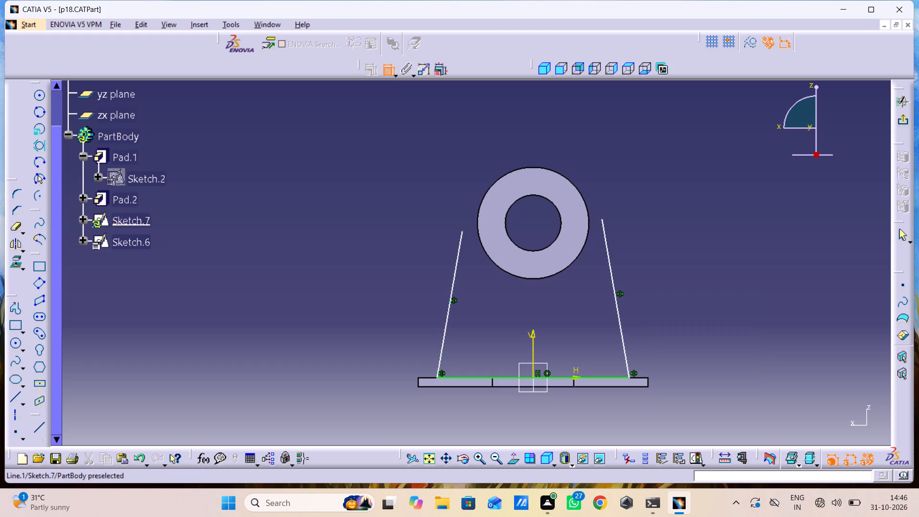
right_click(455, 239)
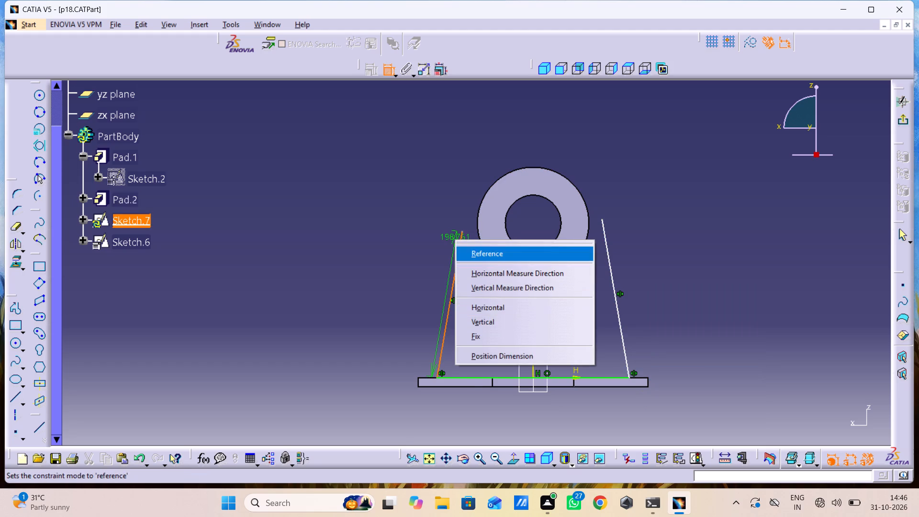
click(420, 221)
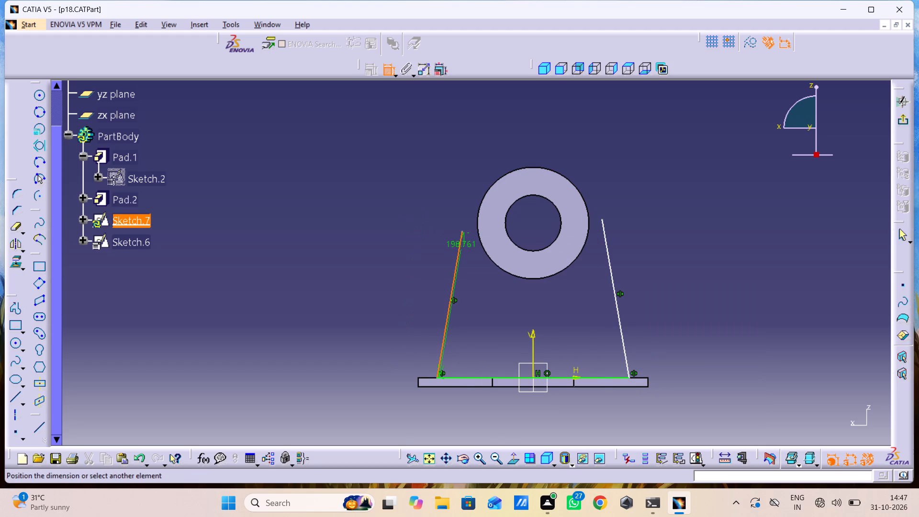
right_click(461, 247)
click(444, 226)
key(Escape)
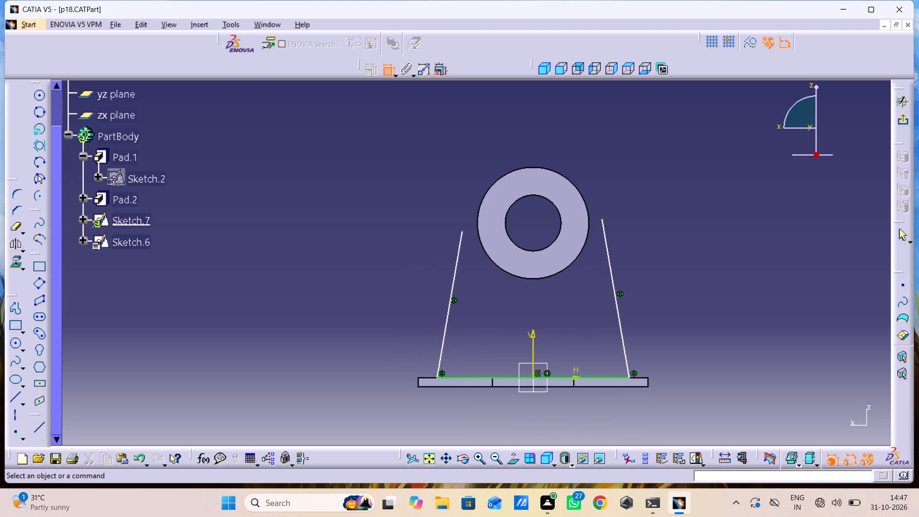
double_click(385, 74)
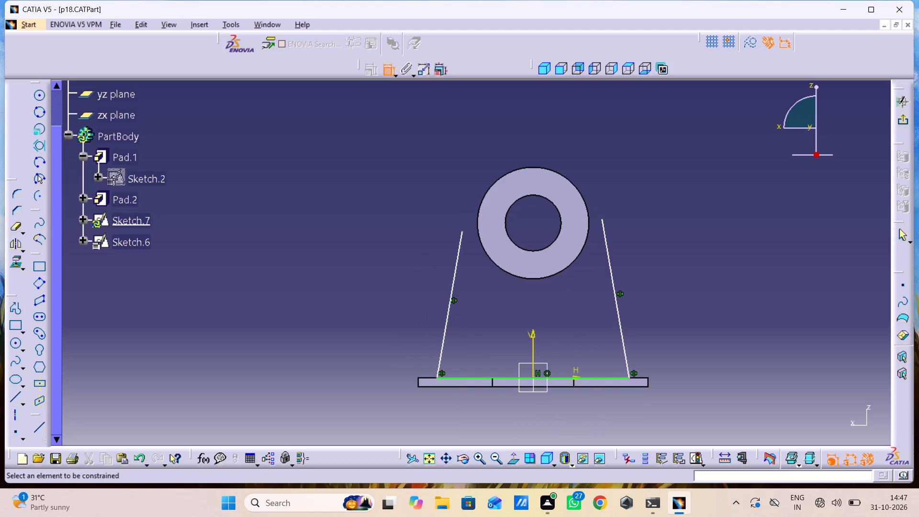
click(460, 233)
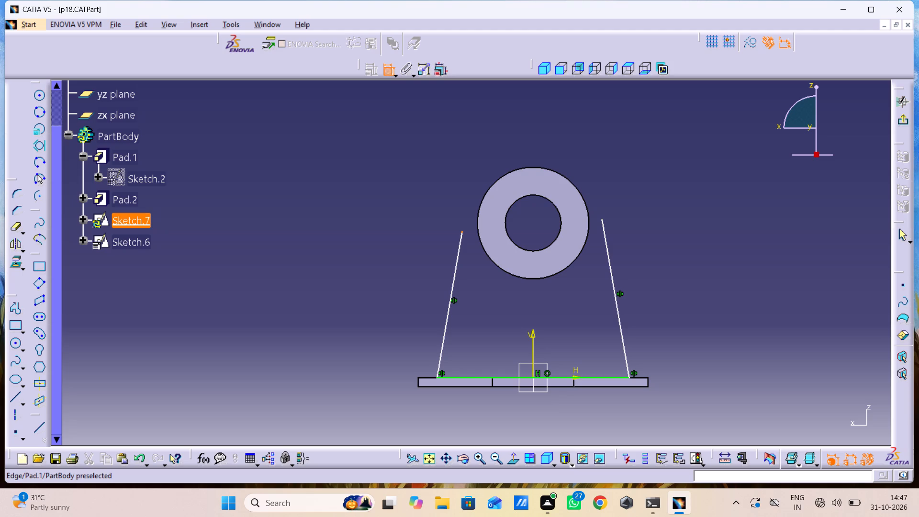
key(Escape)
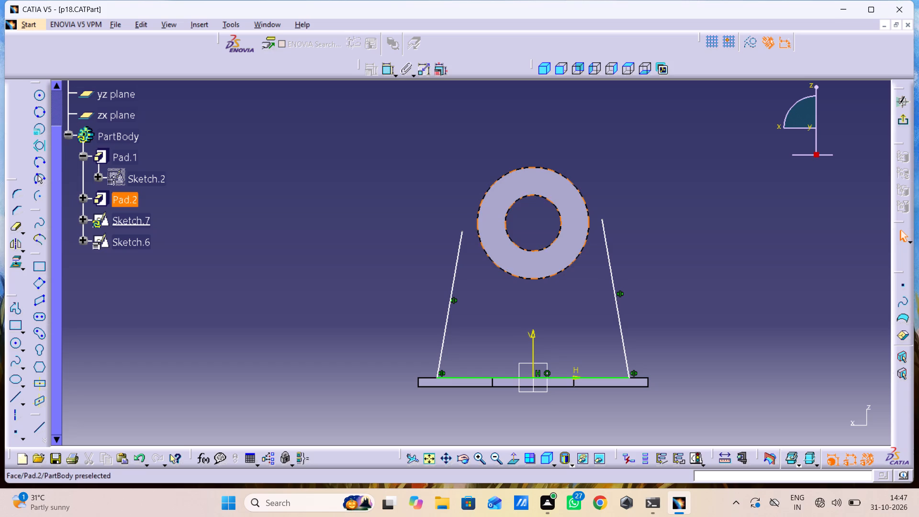
Project the ring's outer circular edge onto the sketch plane.
click(16, 264)
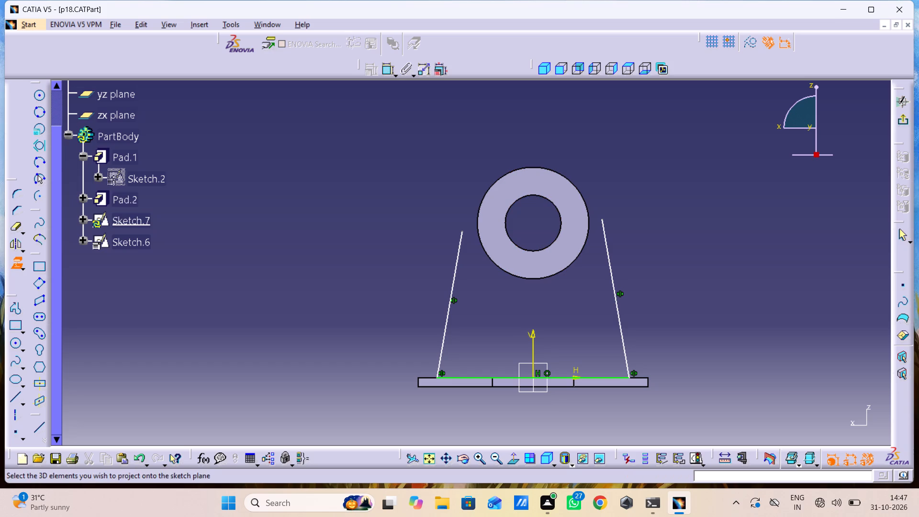
click(513, 169)
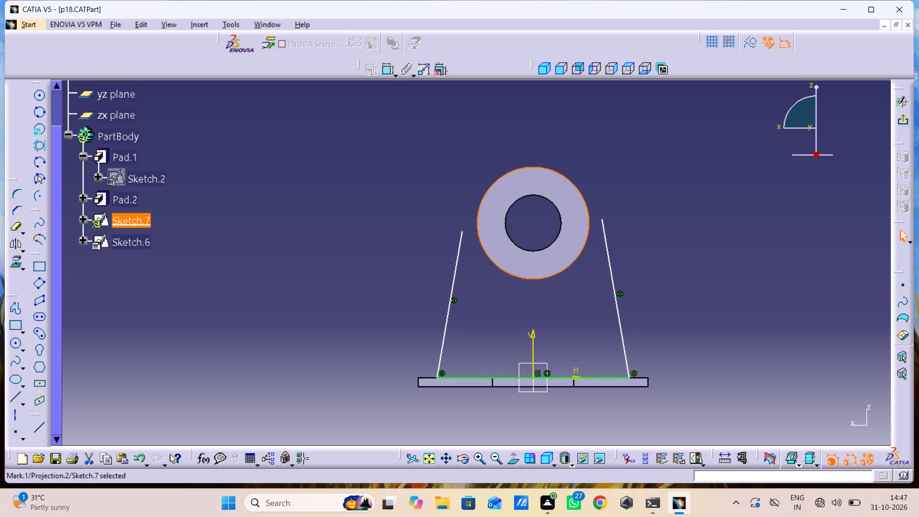
click(621, 209)
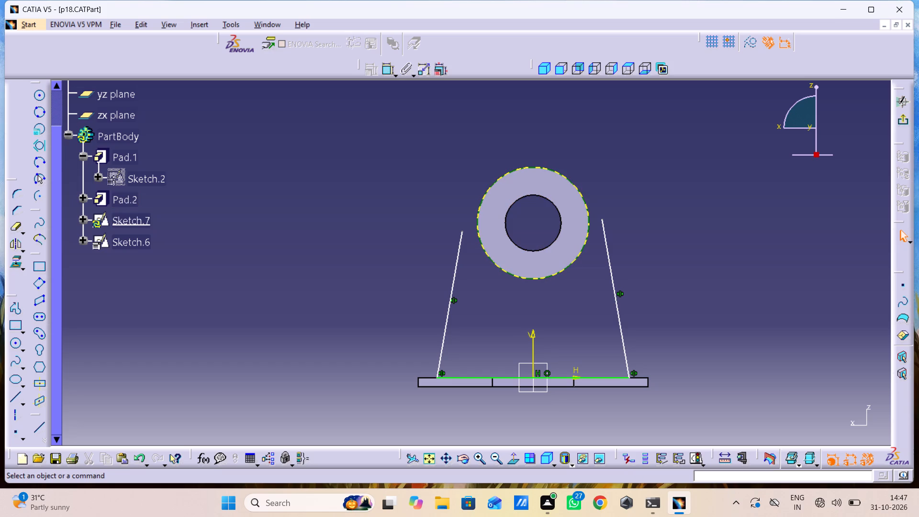
Make the left slanted line's upper endpoint coincident with the projected ring circle.
click(461, 233)
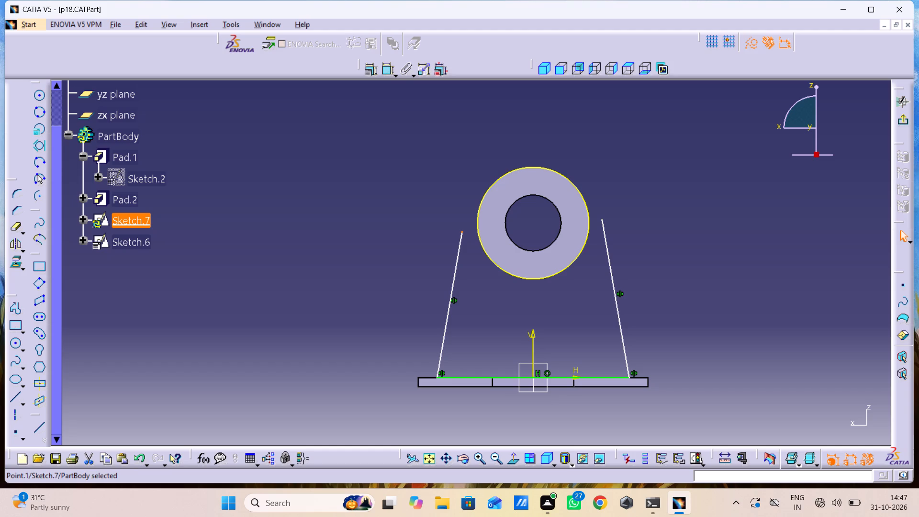
double_click(382, 67)
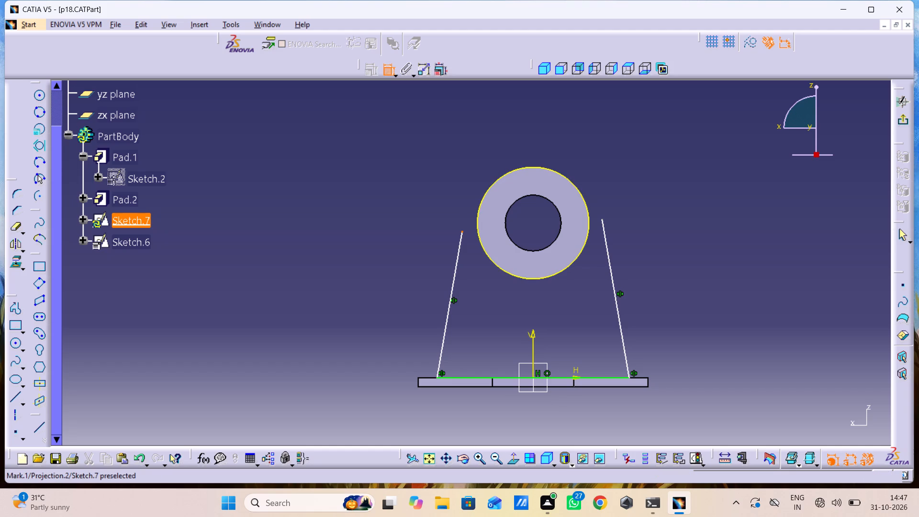
click(478, 224)
right_click(438, 213)
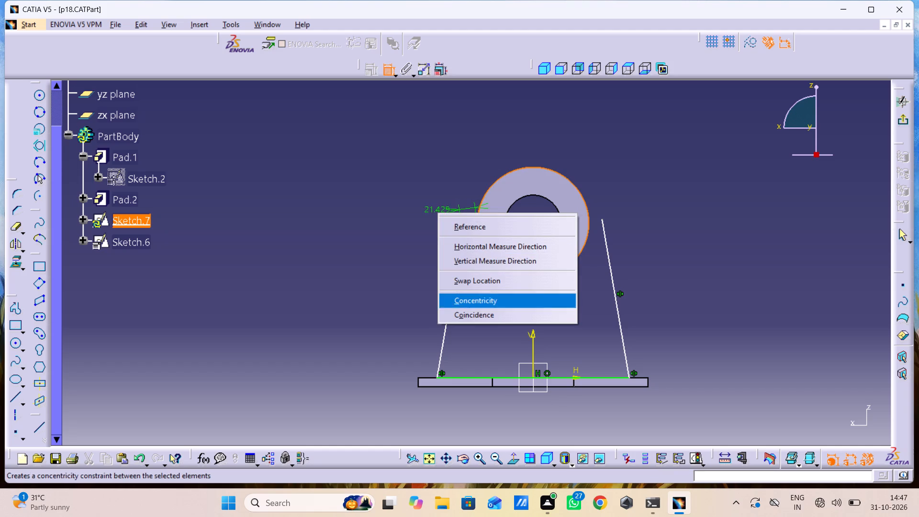
click(467, 315)
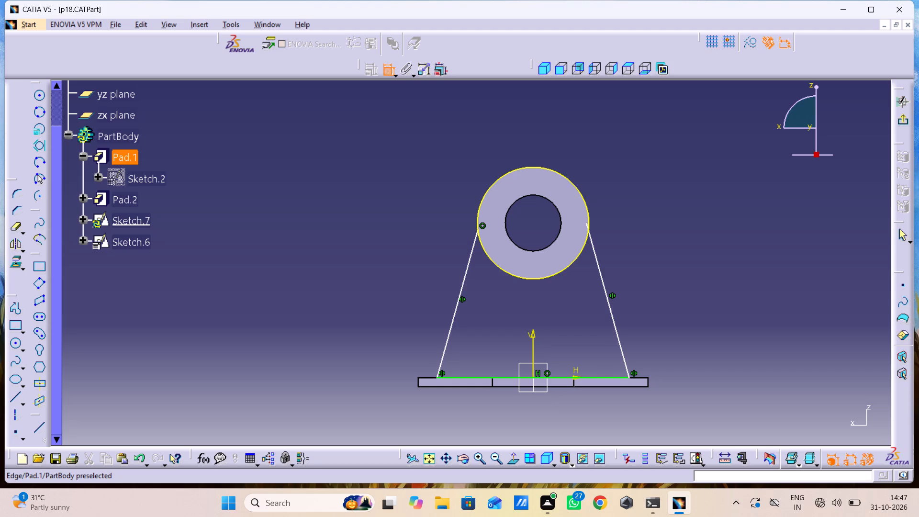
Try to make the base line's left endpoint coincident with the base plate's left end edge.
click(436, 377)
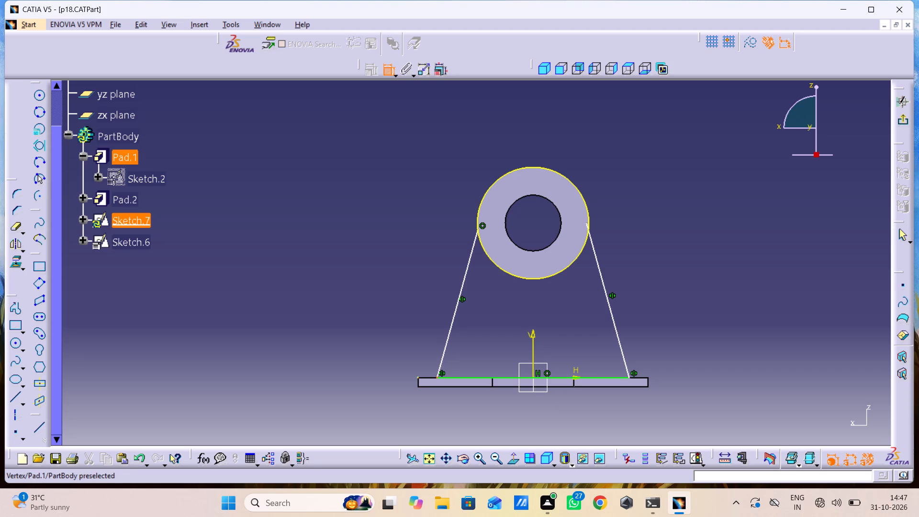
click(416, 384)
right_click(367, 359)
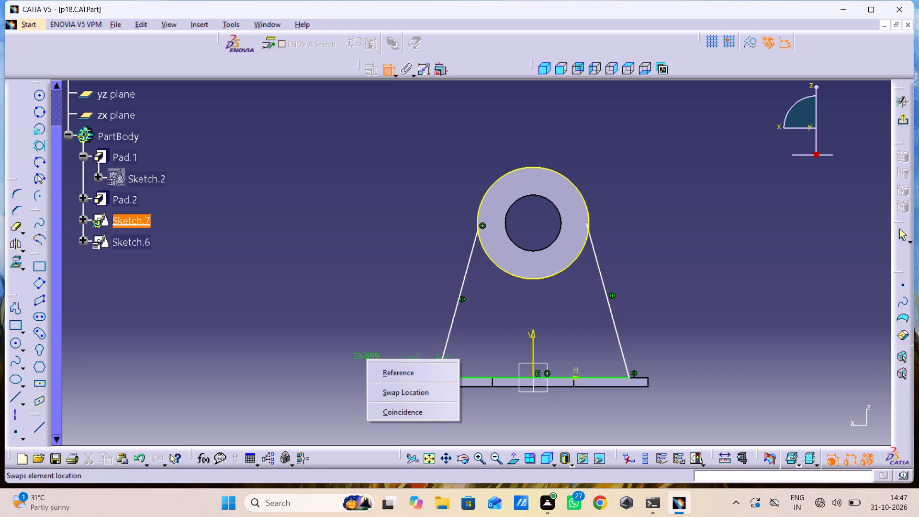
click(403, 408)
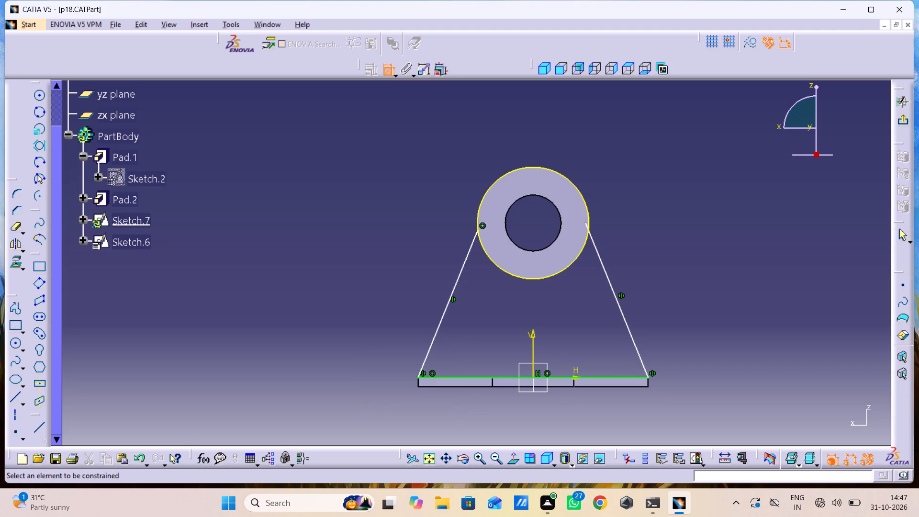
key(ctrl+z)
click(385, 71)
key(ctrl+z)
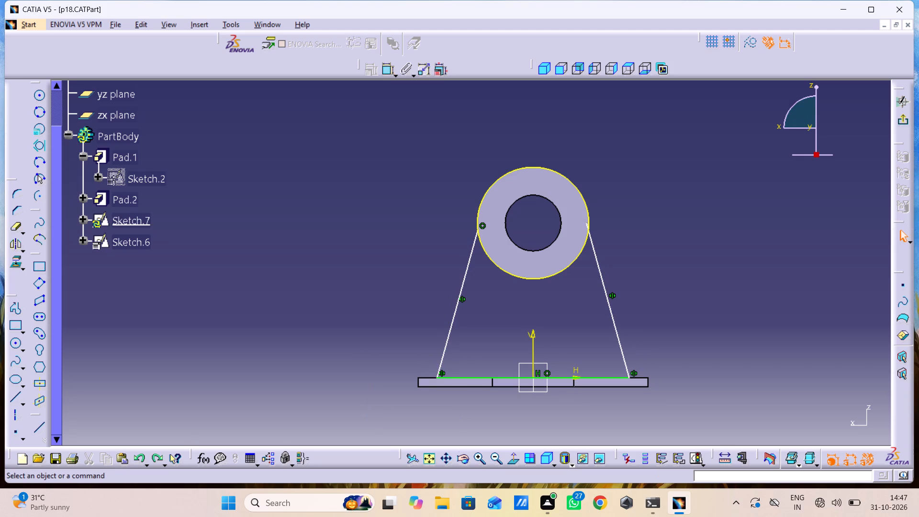
Dimension the base line's left endpoint from the base plate's left end edge and set the distance to 35 mm.
click(384, 70)
drag(384, 70, 383, 79)
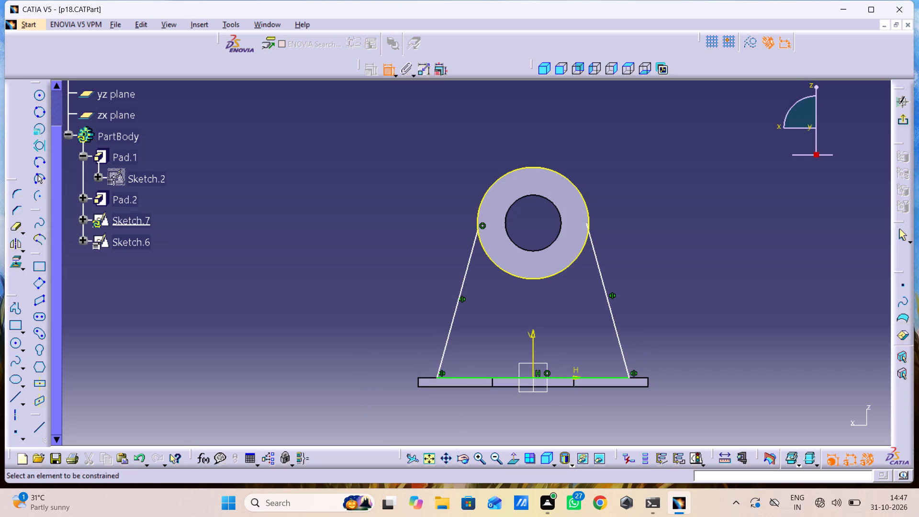
click(436, 377)
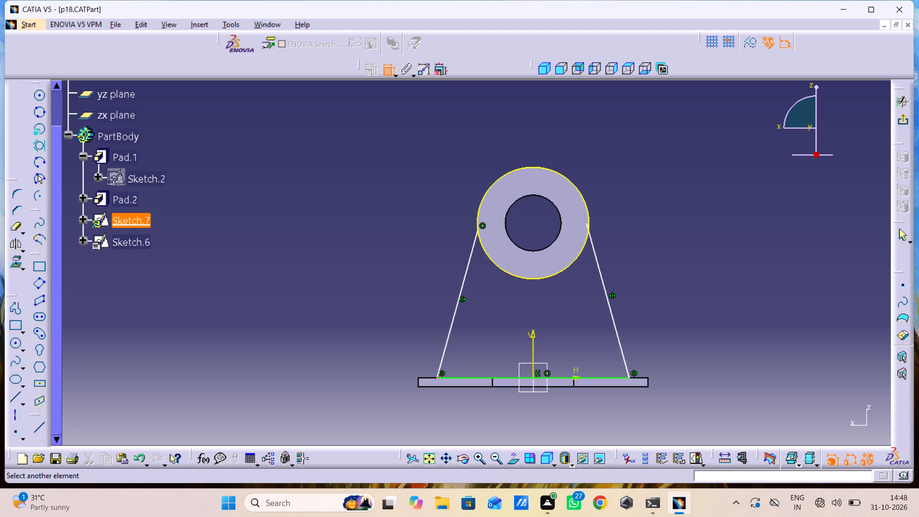
click(419, 381)
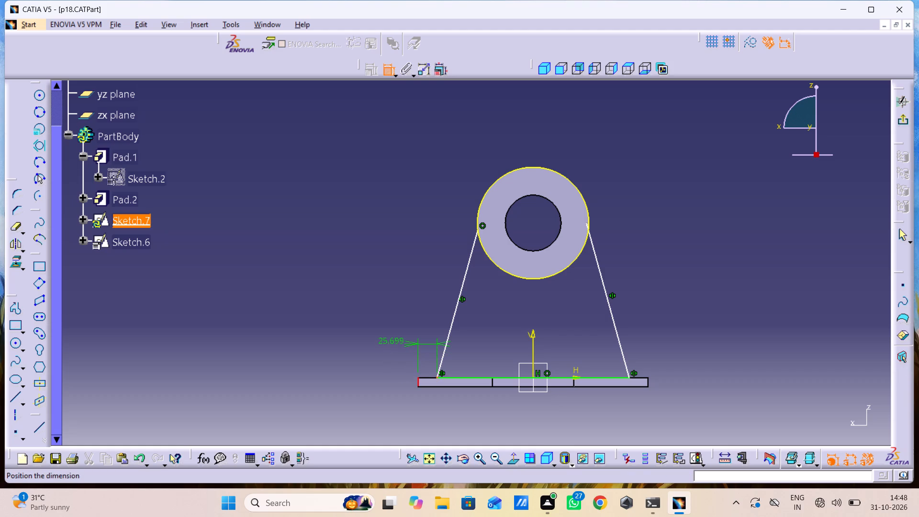
click(394, 342)
click(395, 332)
double_click(392, 340)
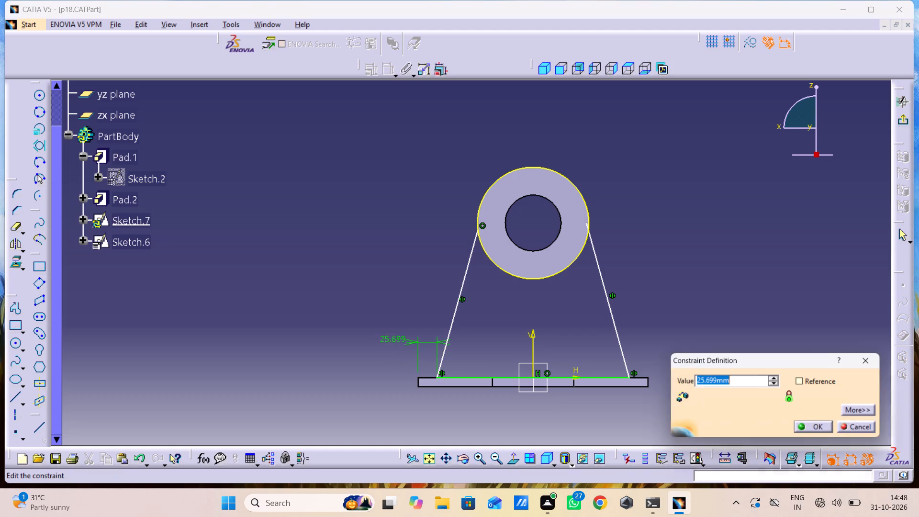
key(3)
key(5)
key(Return)
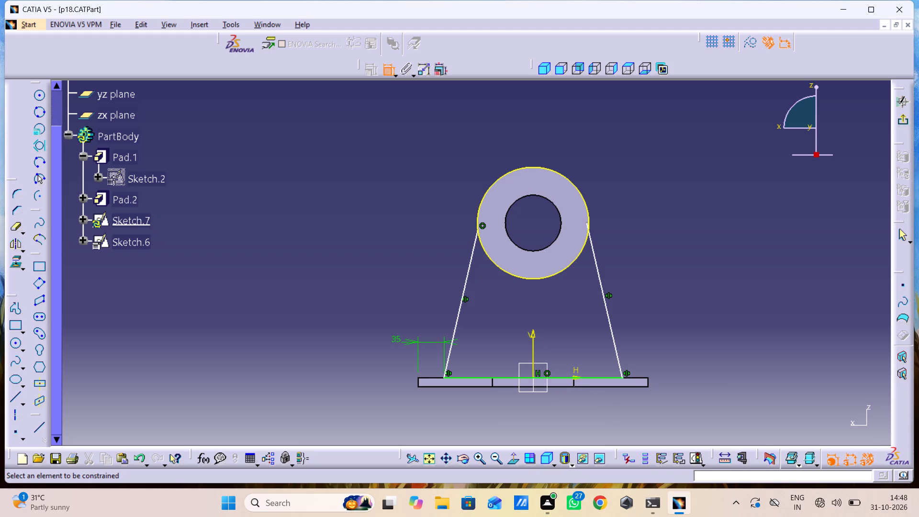
Quick-trim the part of the right slanted line that extends inside the projected ring circle.
click(18, 224)
middle_drag(507, 324, 516, 314)
right_click(507, 324)
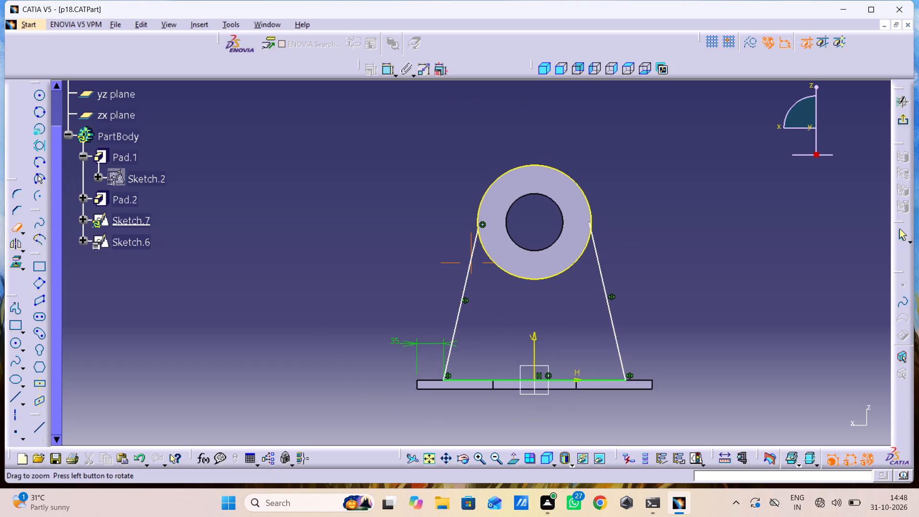
middle_drag(516, 314, 543, 186)
scroll(541, 199, up, 1)
middle_drag(628, 234, 426, 280)
scroll(537, 244, down, 1)
middle_drag(664, 237, 536, 292)
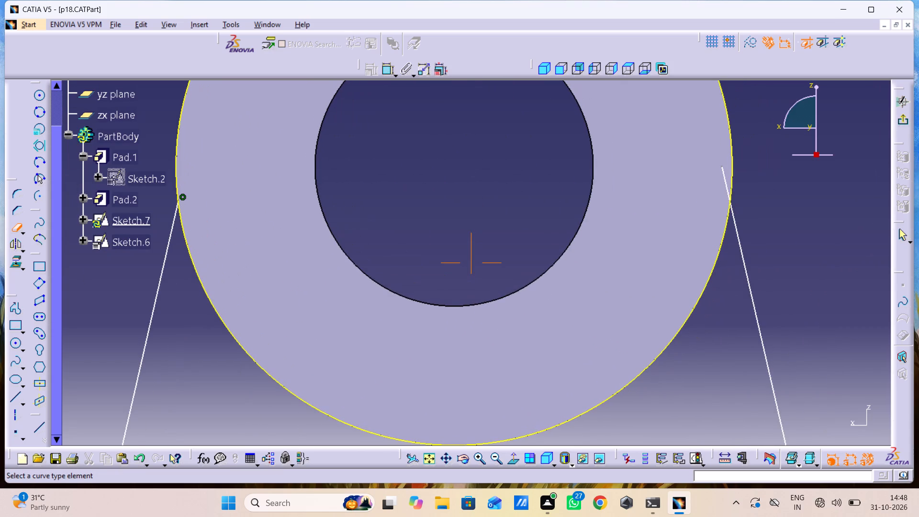
click(722, 171)
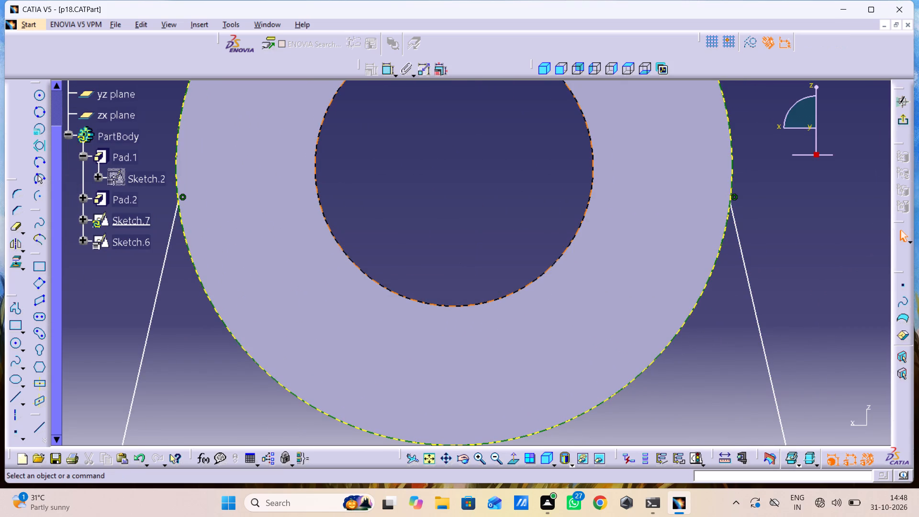
Constrain the right slanted line tangent to the projected ring circle.
middle_drag(562, 247, 581, 298)
right_drag(562, 247, 581, 297)
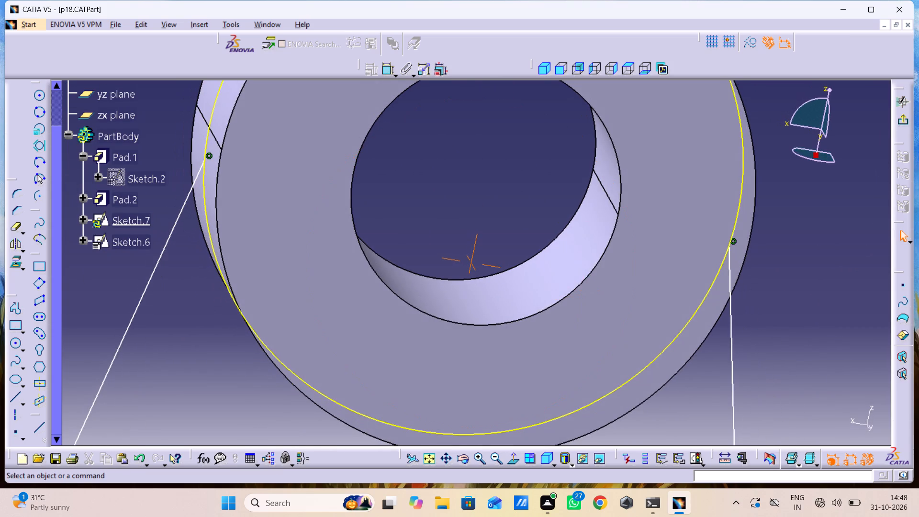
middle_drag(581, 298, 586, 298)
click(515, 460)
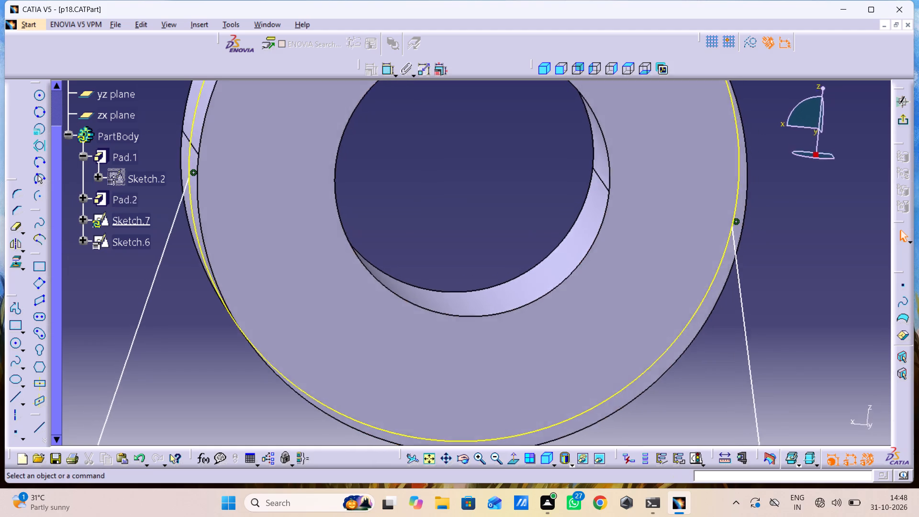
middle_drag(786, 289, 783, 376)
right_click(786, 289)
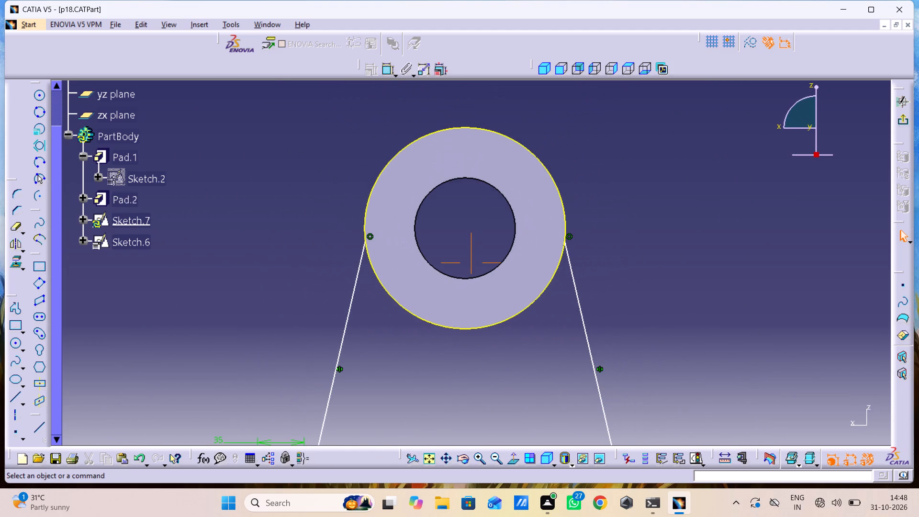
middle_drag(766, 353, 755, 268)
right_click(766, 353)
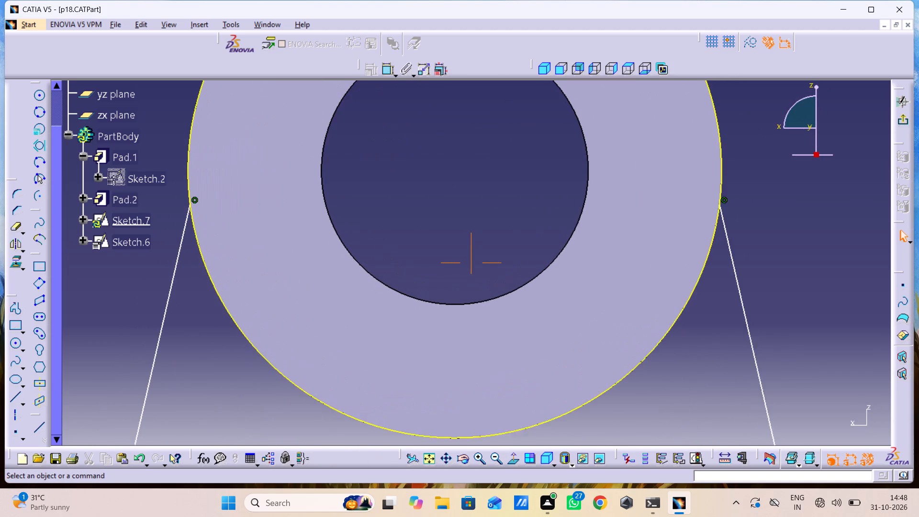
double_click(386, 70)
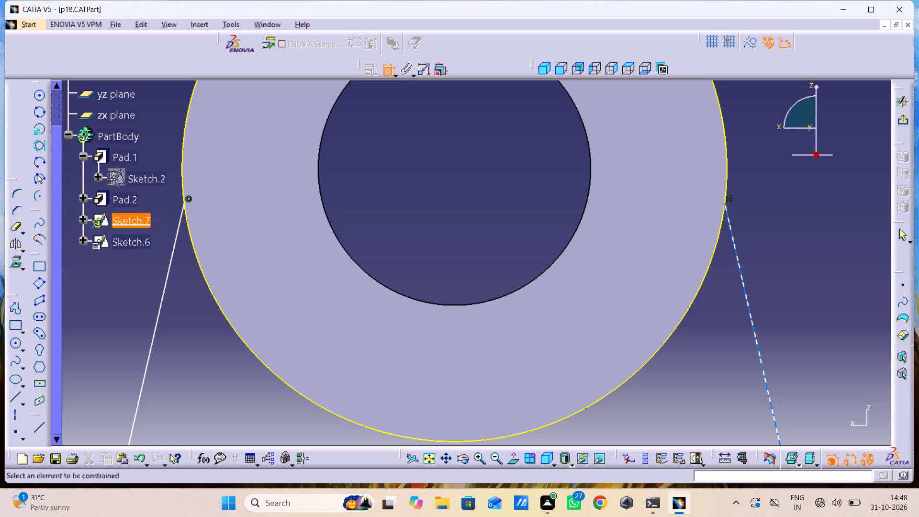
click(730, 235)
click(716, 241)
right_click(787, 223)
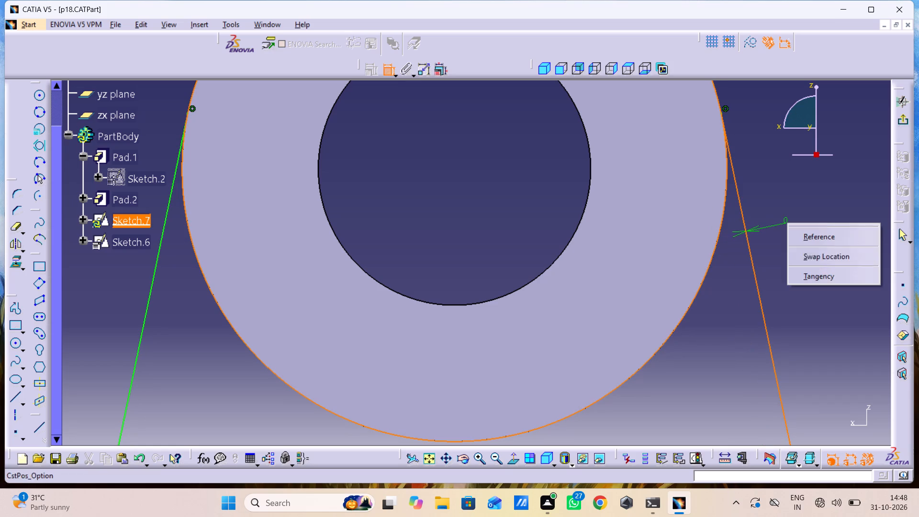
click(806, 278)
Quick-trim the projected circle's upper arc between the two slanted lines and exit the sketch.
middle_drag(806, 278, 806, 282)
right_click(806, 278)
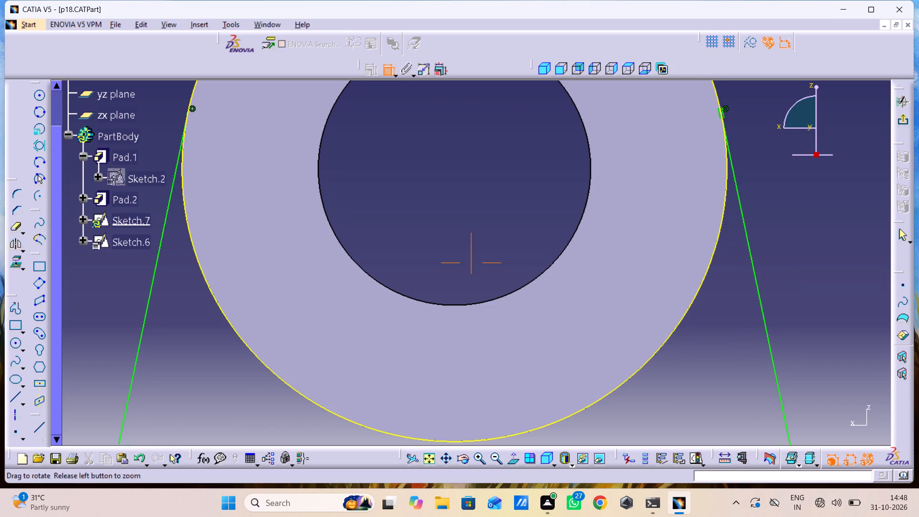
middle_drag(806, 282, 806, 366)
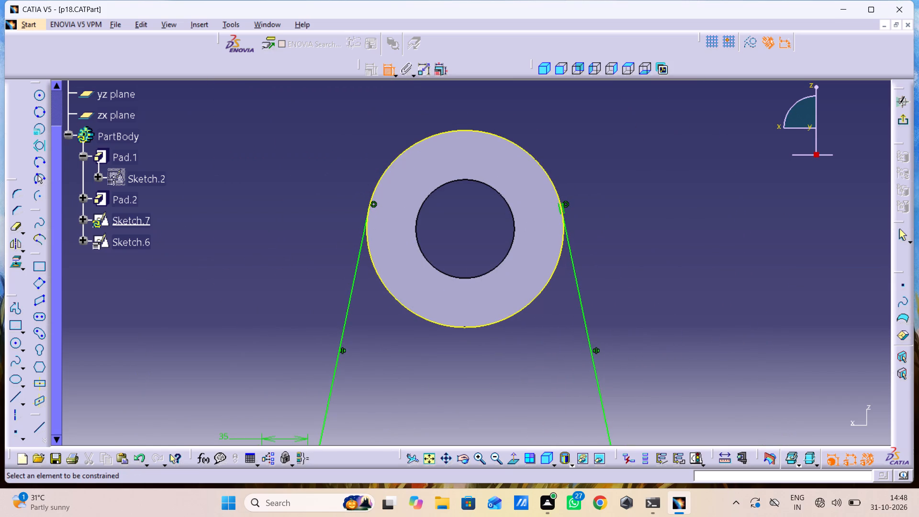
click(16, 221)
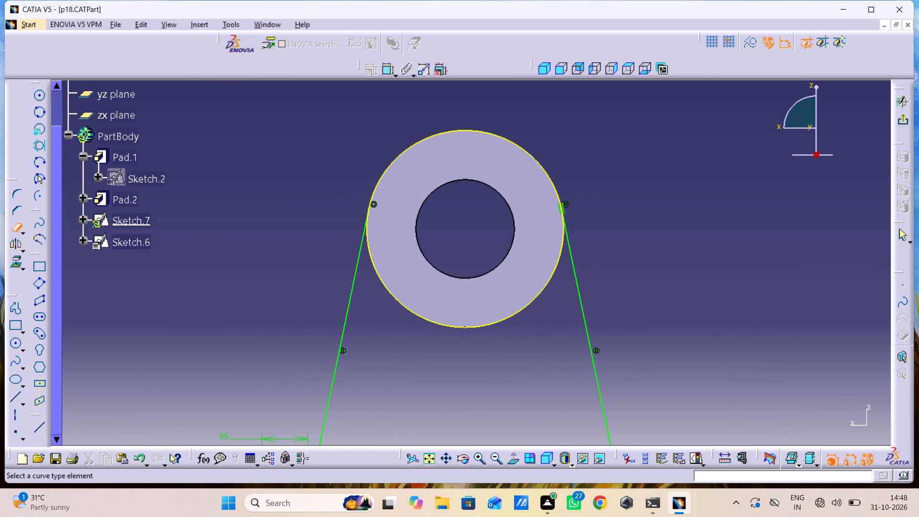
click(385, 169)
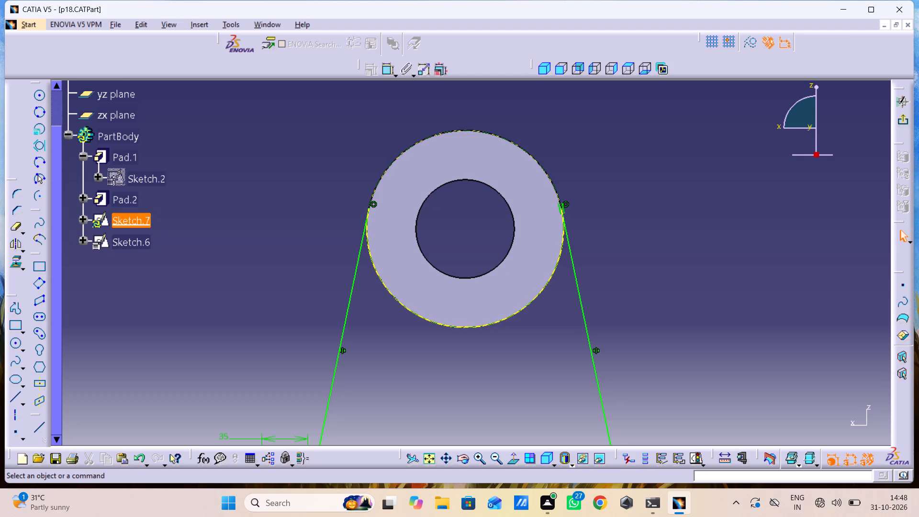
middle_drag(288, 220, 319, 284)
right_drag(290, 220, 297, 226)
scroll(290, 220, down, 1)
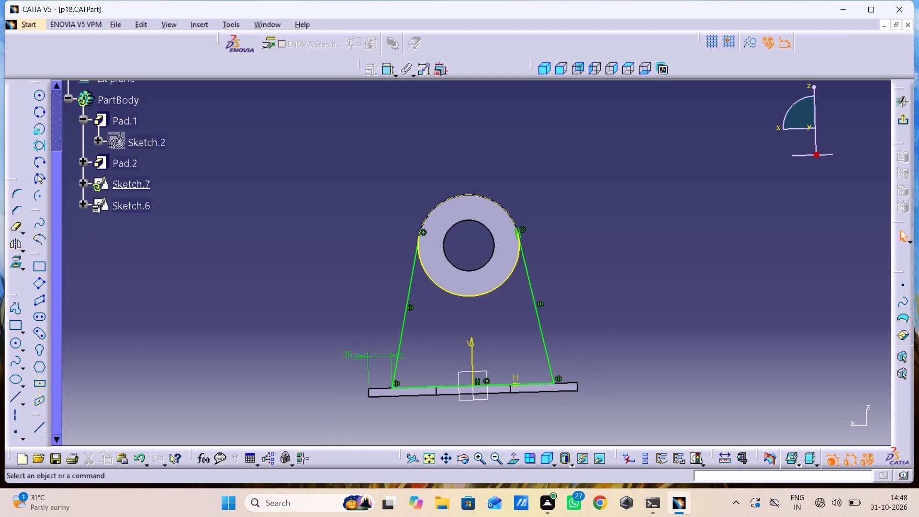
click(906, 119)
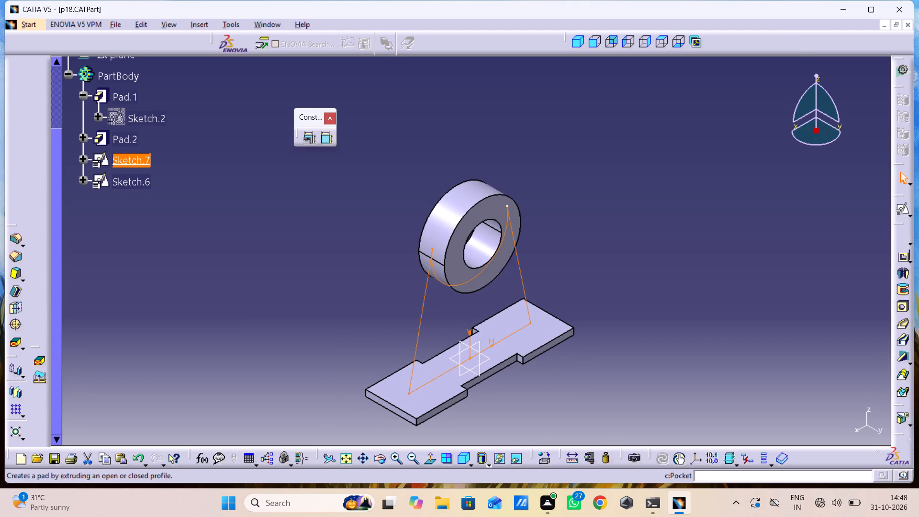
Pad the tapered web sketch with a mirrored extent and a length of 32.5 mm.
click(905, 236)
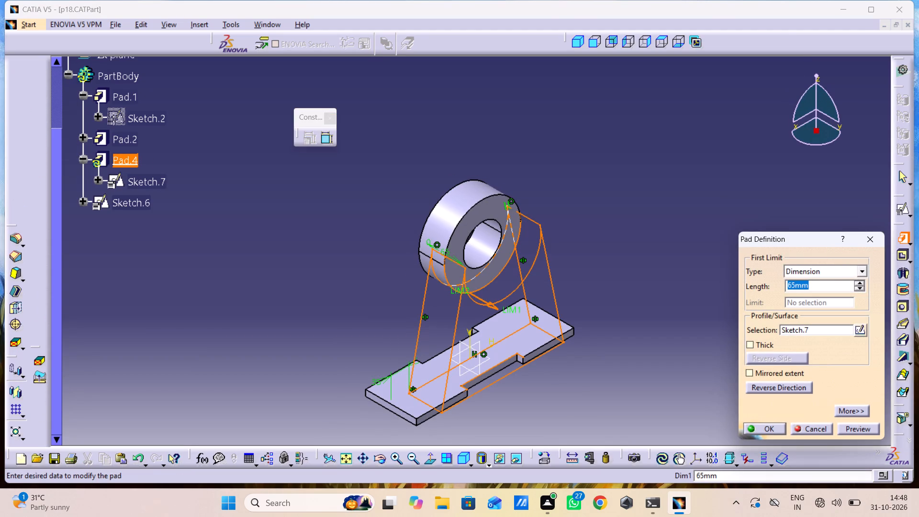
click(797, 370)
drag(820, 279, 761, 298)
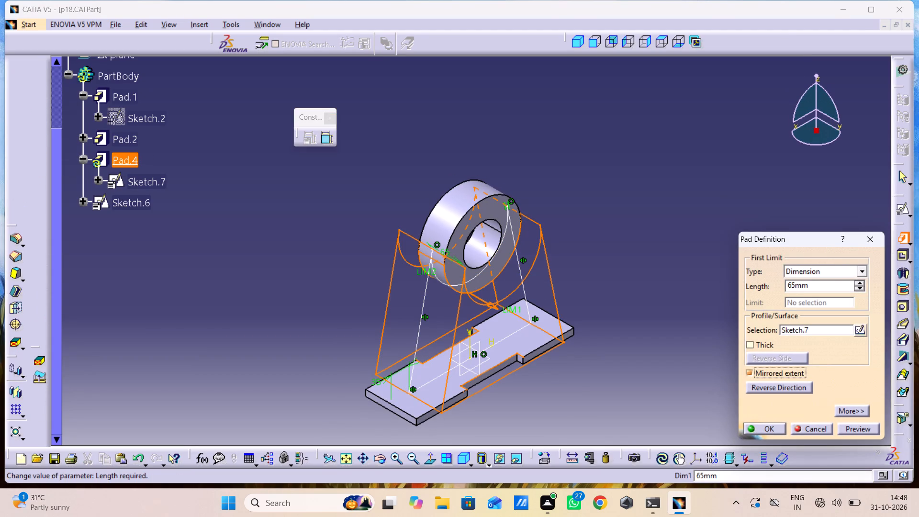
drag(822, 288, 741, 276)
text(32.5)
click(869, 429)
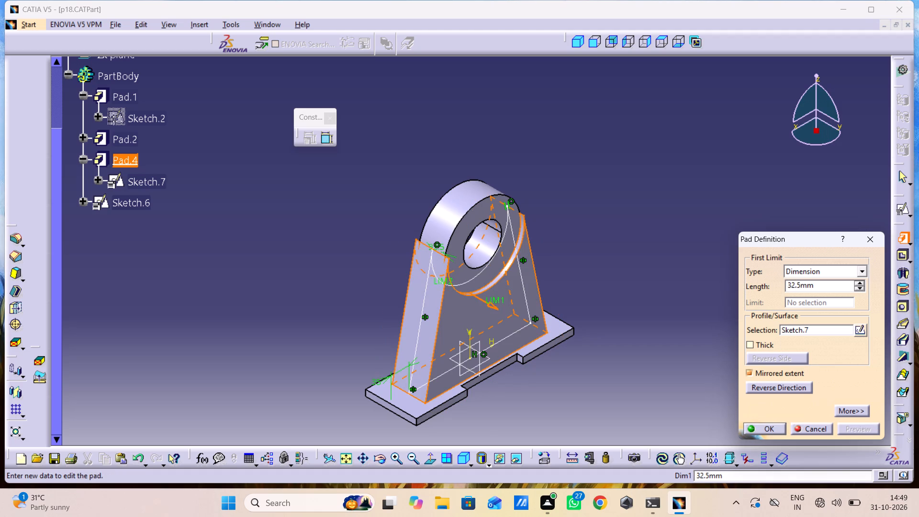
click(771, 431)
click(698, 345)
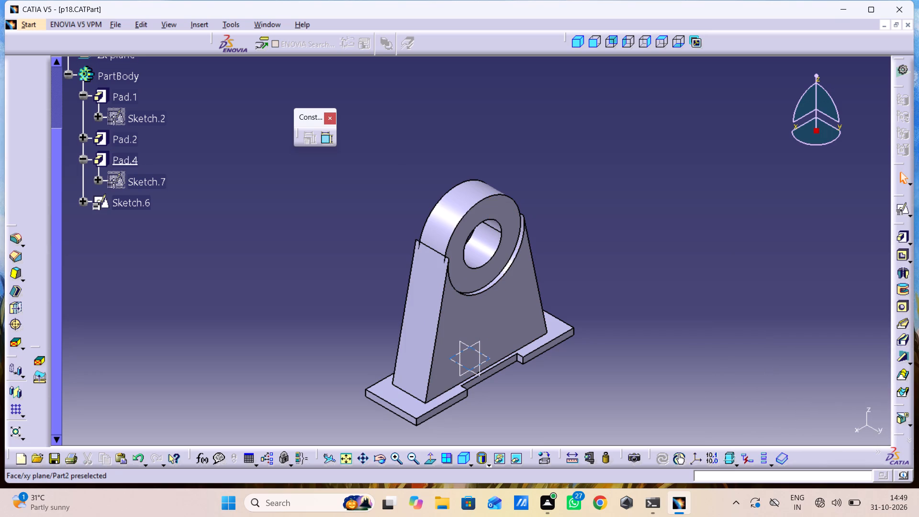
Open a positioned sketch on the yz plane and start a profile beside the bracket at about H 319 mm, V 252 mm.
middle_drag(570, 422, 584, 396)
right_drag(570, 422, 585, 396)
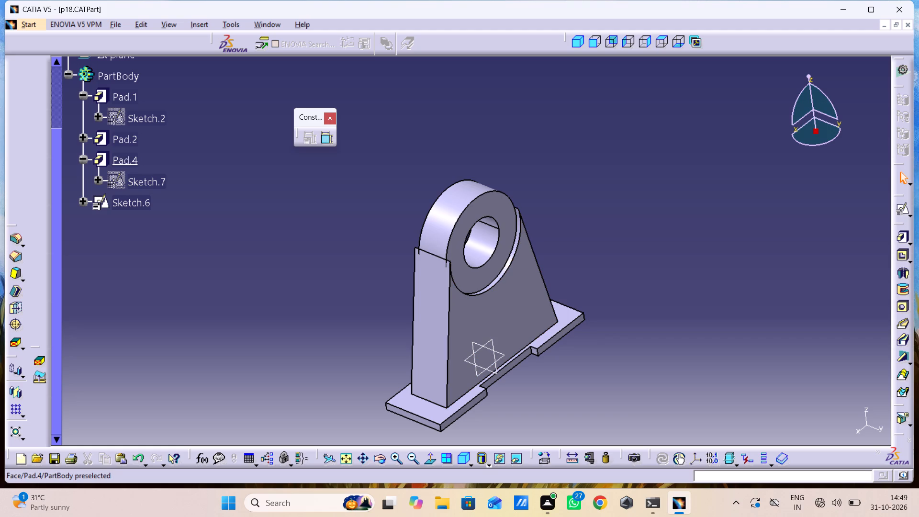
click(472, 345)
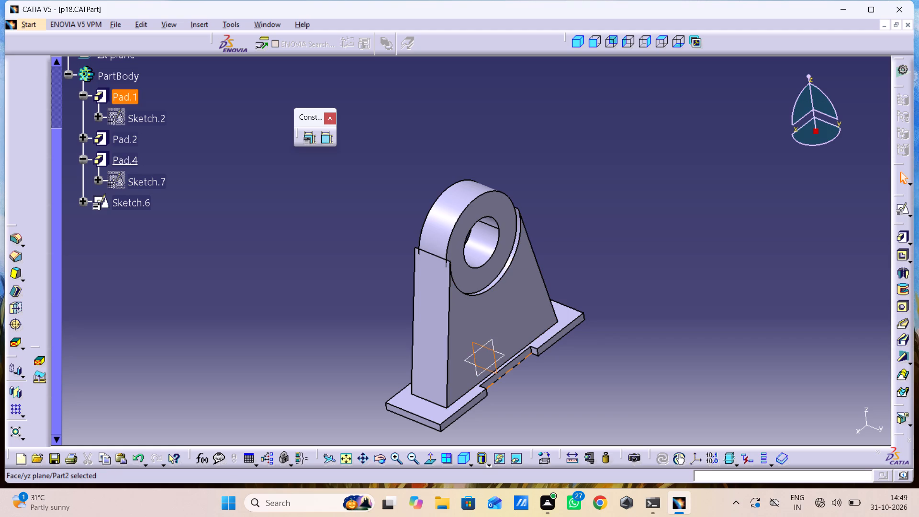
click(899, 211)
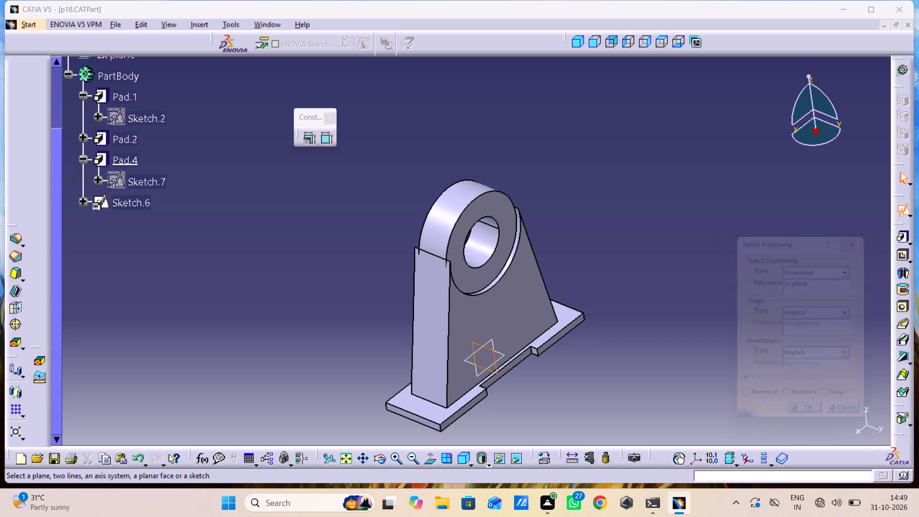
click(805, 427)
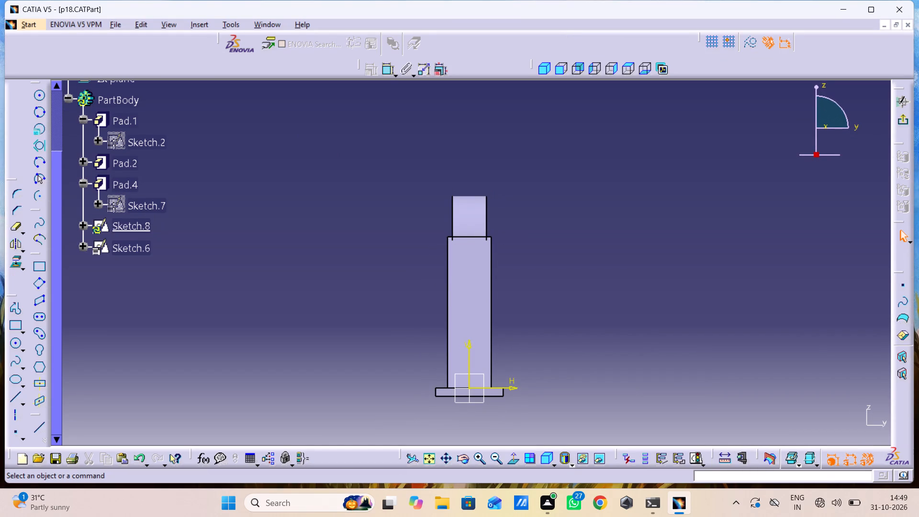
double_click(14, 308)
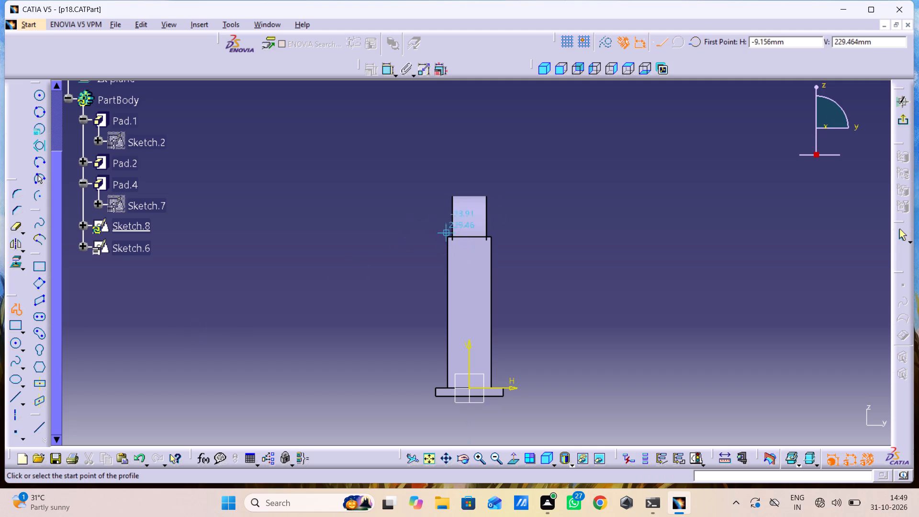
click(684, 218)
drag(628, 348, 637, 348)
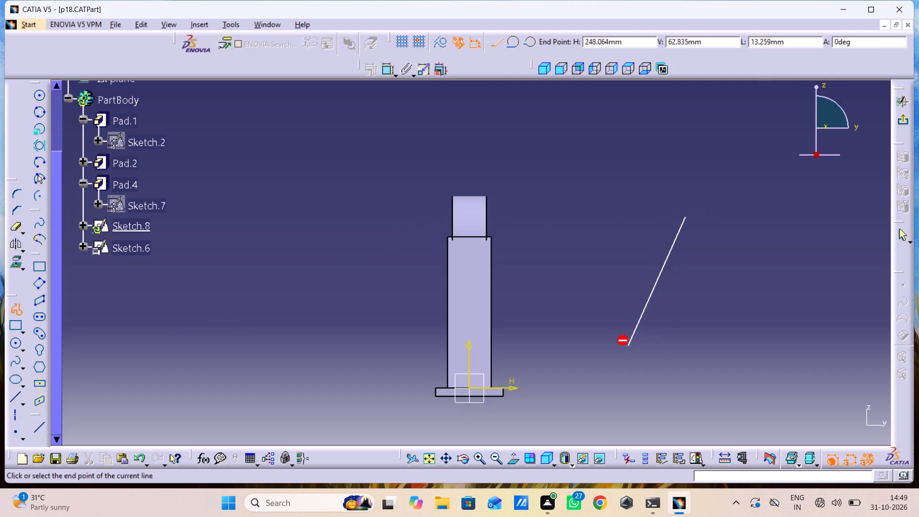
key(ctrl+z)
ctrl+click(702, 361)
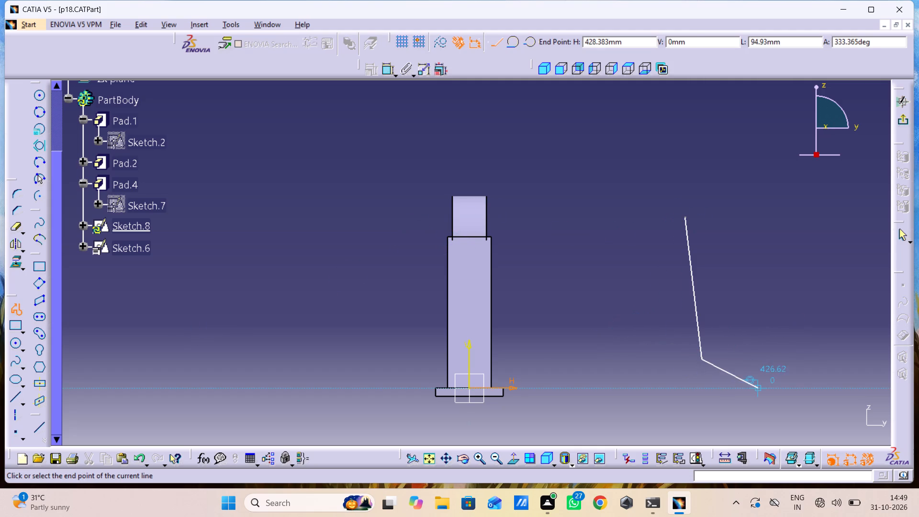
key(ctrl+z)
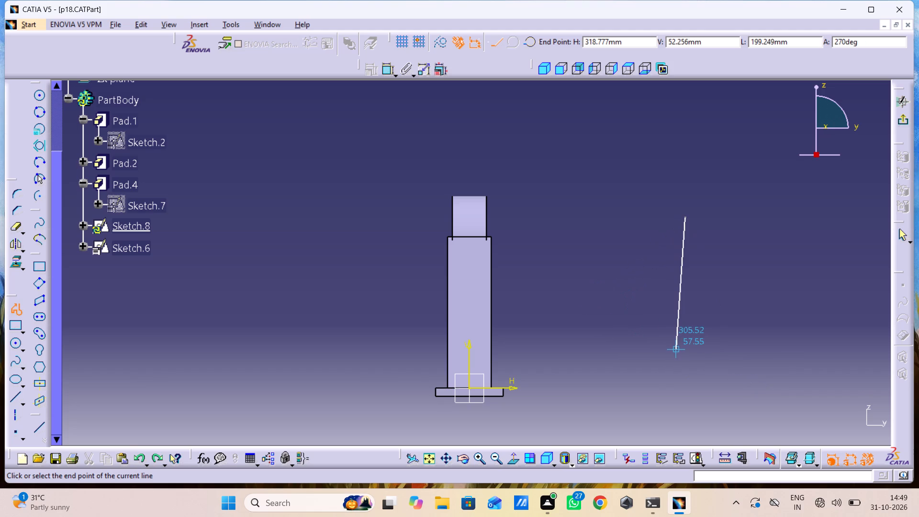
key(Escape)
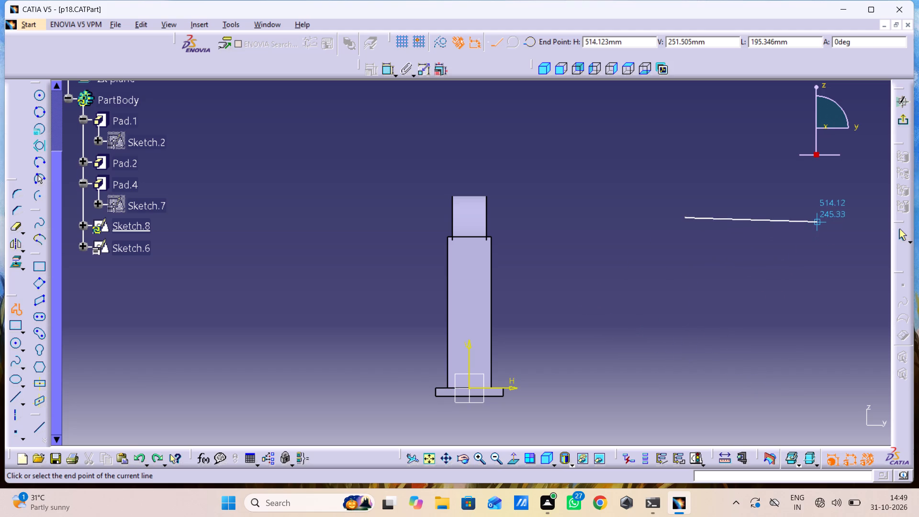
Complete the profile as a closed right-angled triangle with a horizontal top line about 195 mm long and a vertical line down its far side.
click(818, 218)
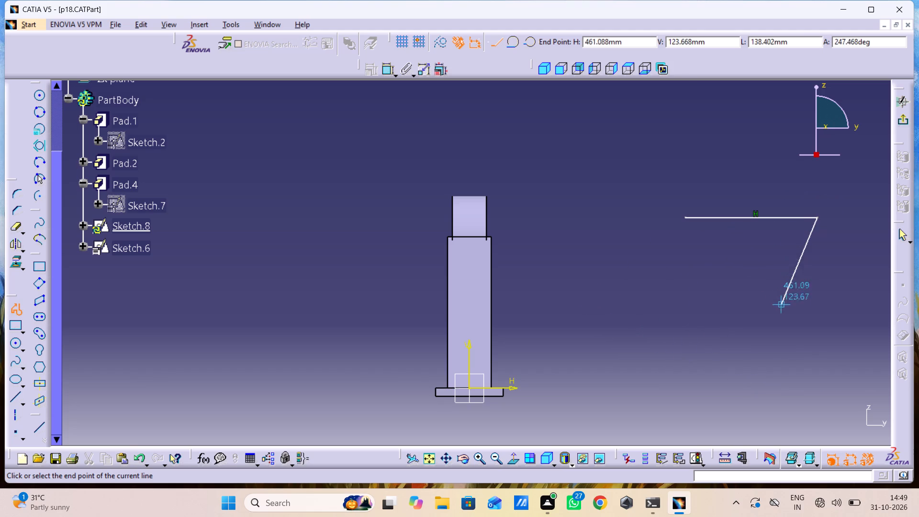
click(816, 371)
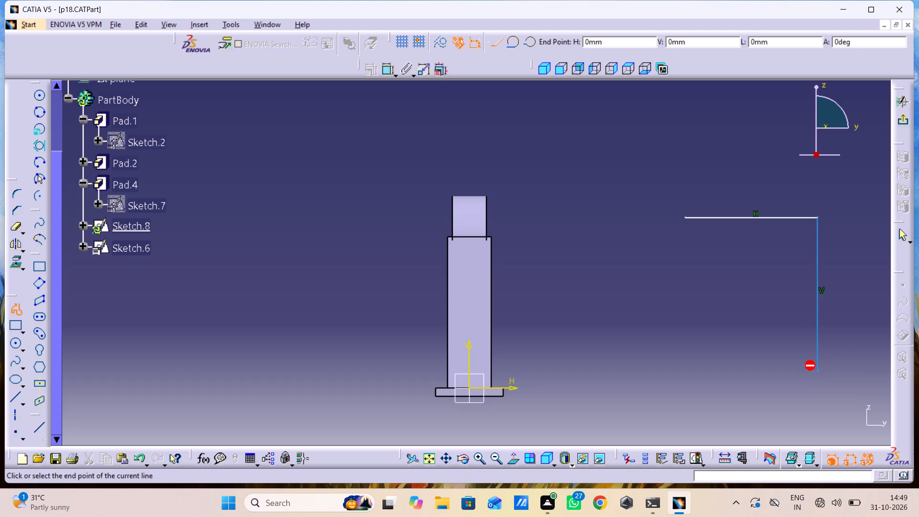
click(684, 217)
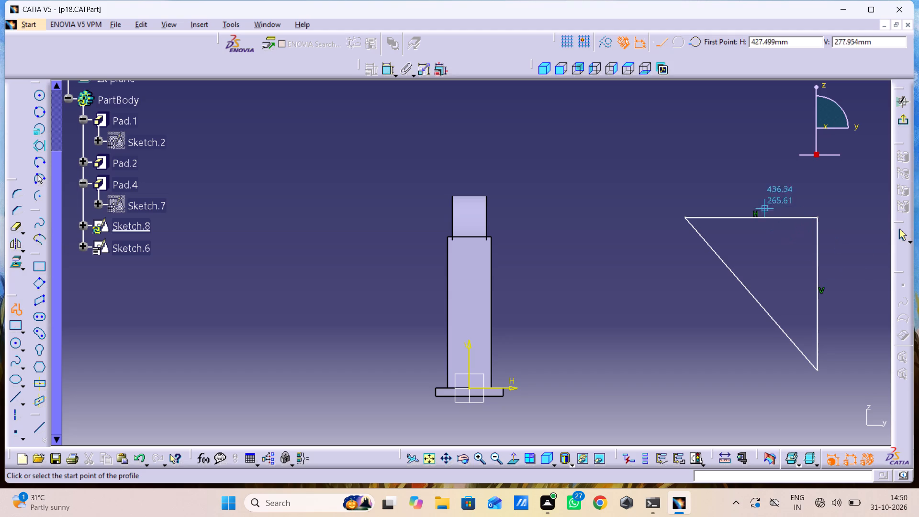
Dimension the length of the triangle's horizontal top line.
click(386, 72)
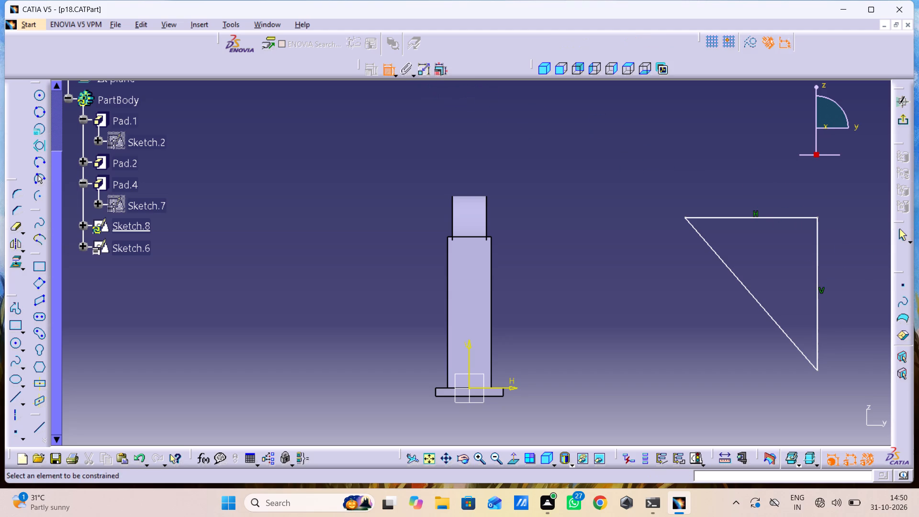
double_click(386, 72)
click(767, 216)
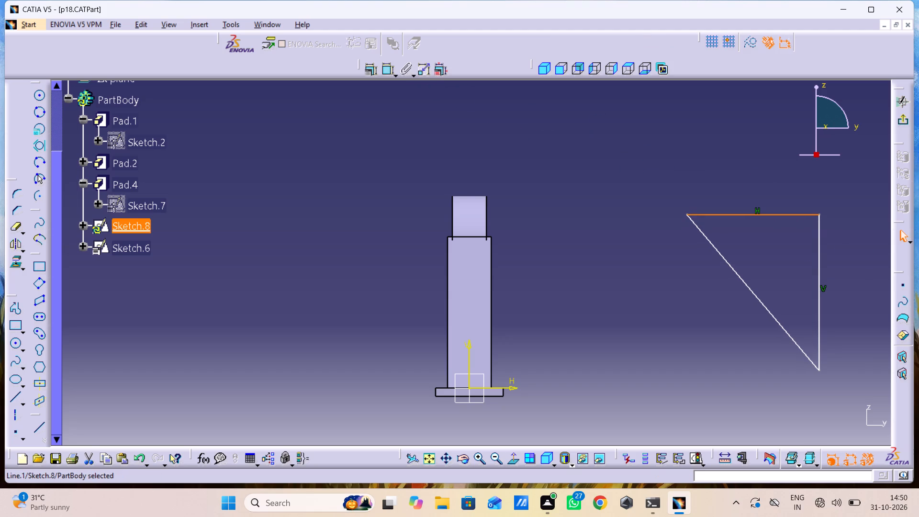
double_click(384, 71)
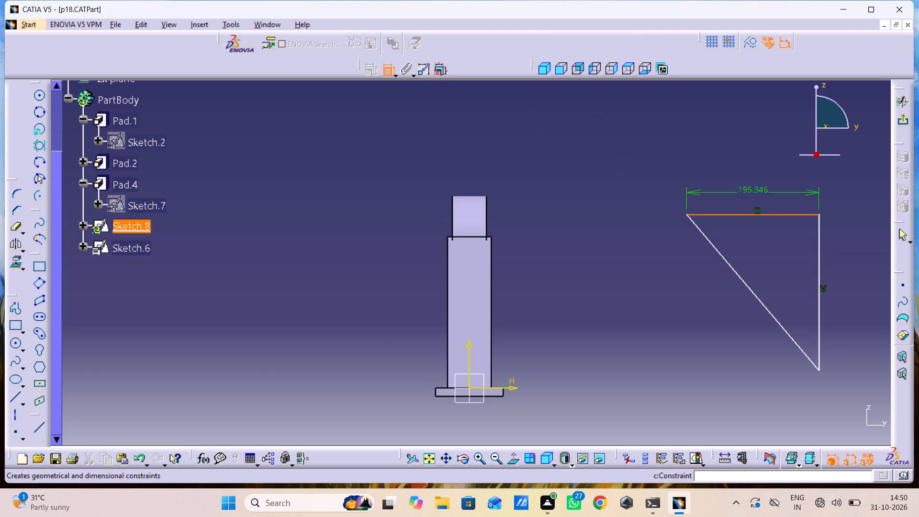
click(753, 186)
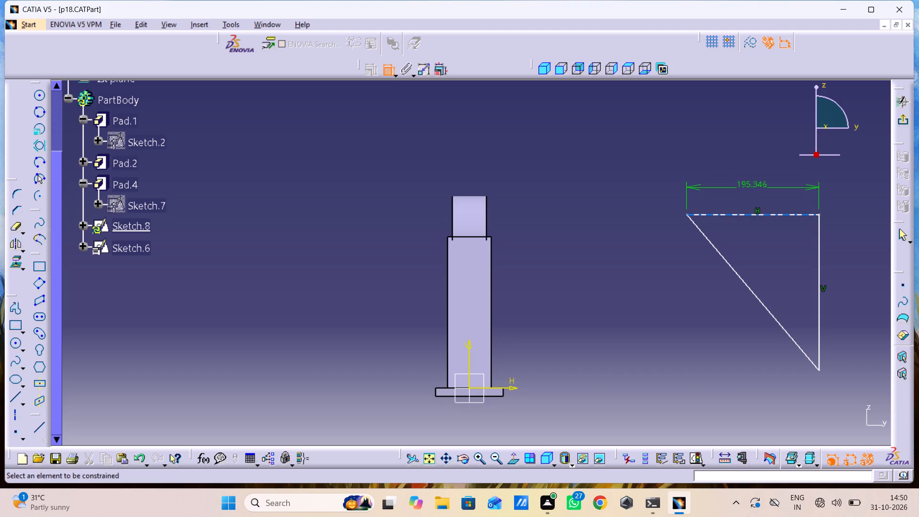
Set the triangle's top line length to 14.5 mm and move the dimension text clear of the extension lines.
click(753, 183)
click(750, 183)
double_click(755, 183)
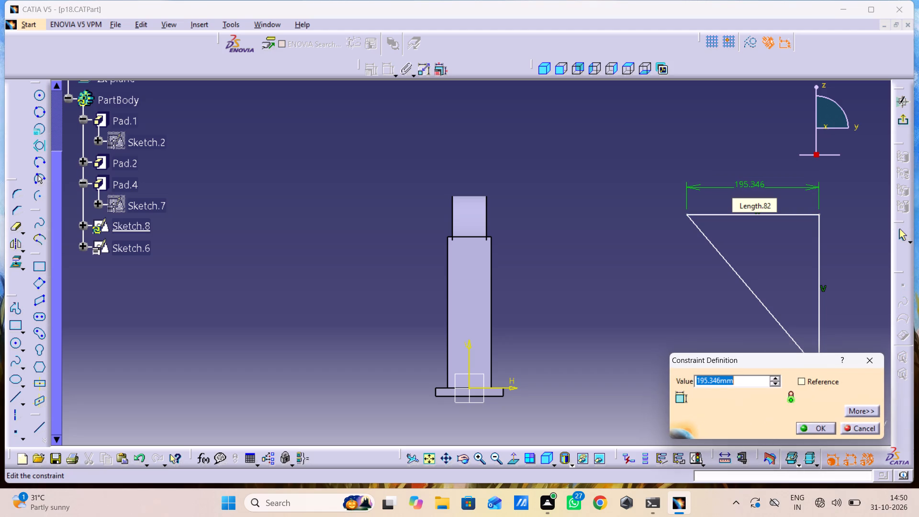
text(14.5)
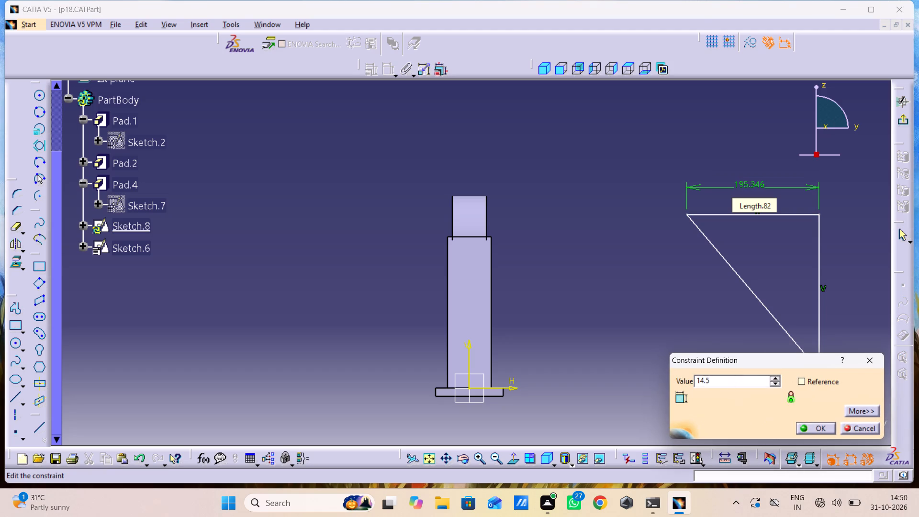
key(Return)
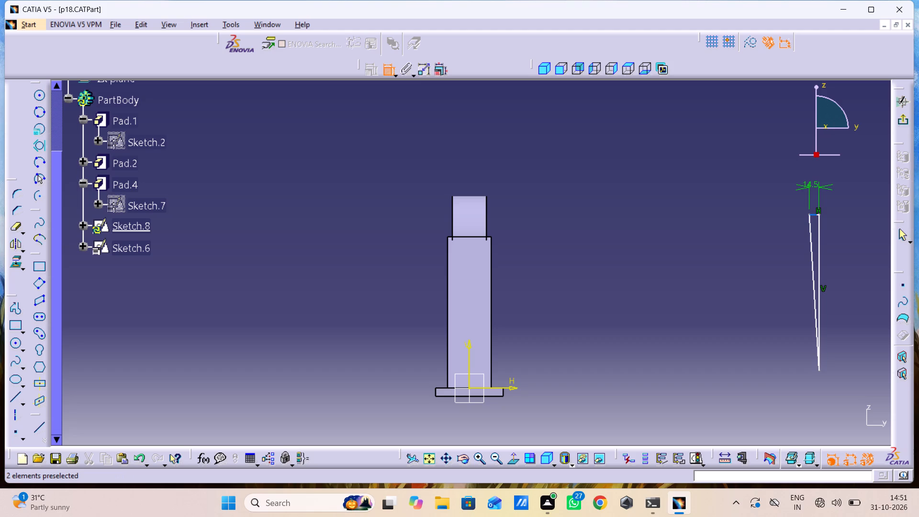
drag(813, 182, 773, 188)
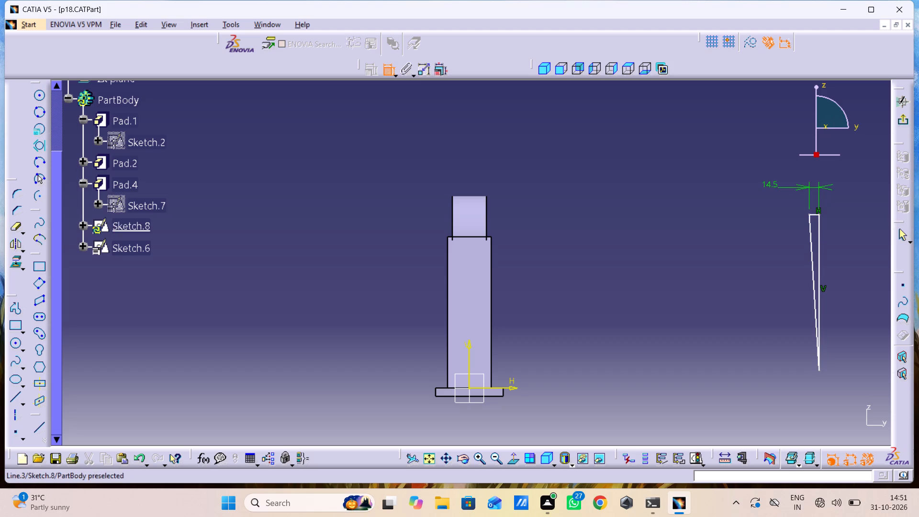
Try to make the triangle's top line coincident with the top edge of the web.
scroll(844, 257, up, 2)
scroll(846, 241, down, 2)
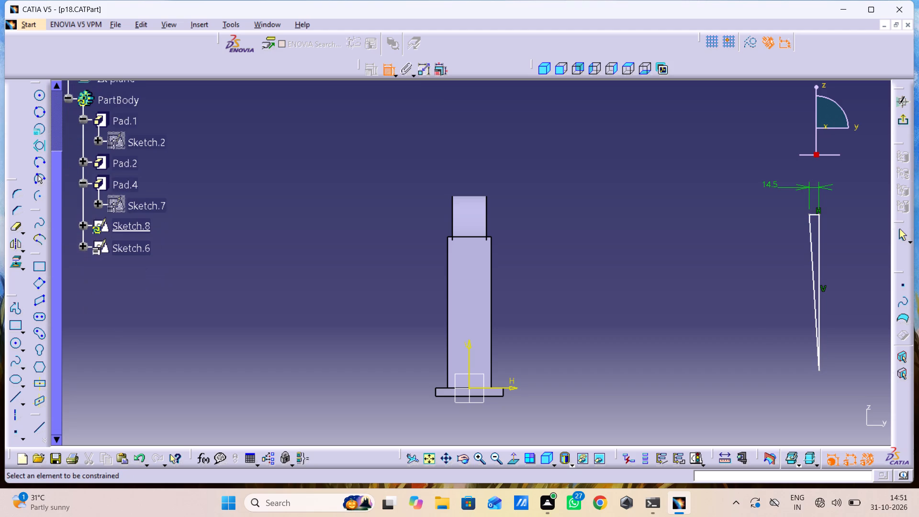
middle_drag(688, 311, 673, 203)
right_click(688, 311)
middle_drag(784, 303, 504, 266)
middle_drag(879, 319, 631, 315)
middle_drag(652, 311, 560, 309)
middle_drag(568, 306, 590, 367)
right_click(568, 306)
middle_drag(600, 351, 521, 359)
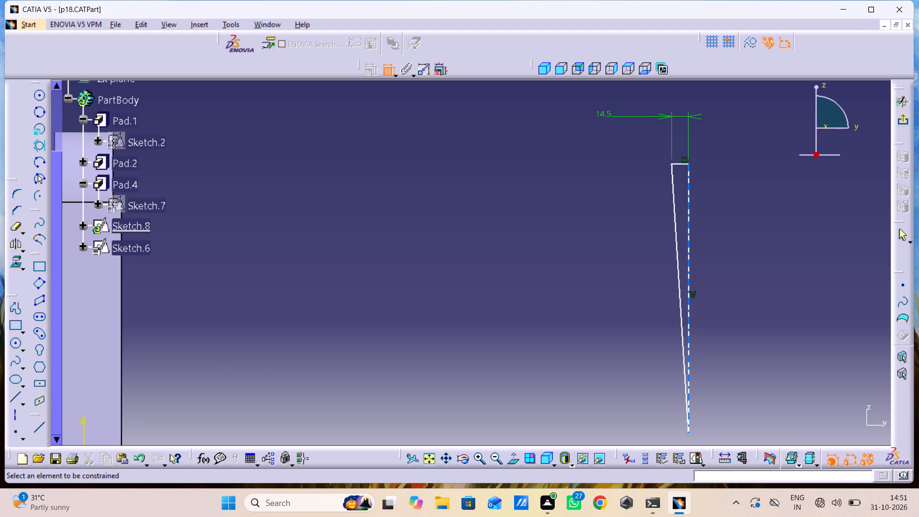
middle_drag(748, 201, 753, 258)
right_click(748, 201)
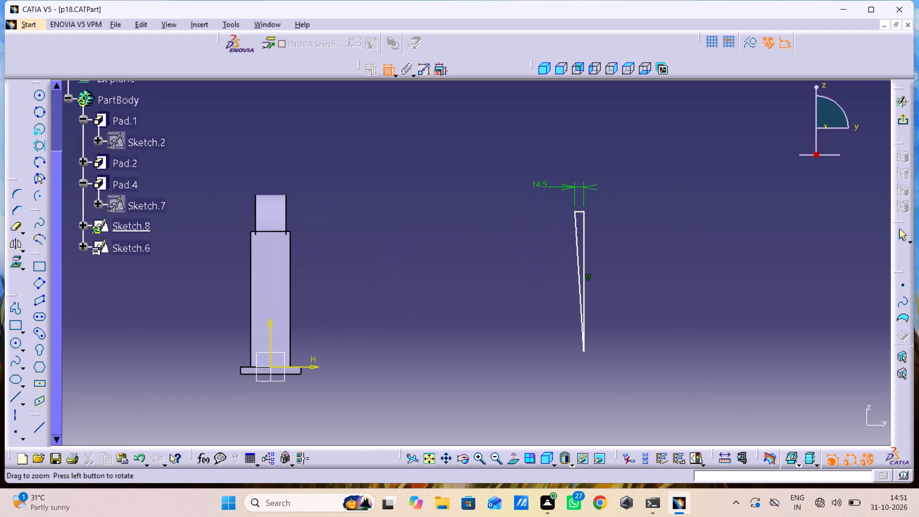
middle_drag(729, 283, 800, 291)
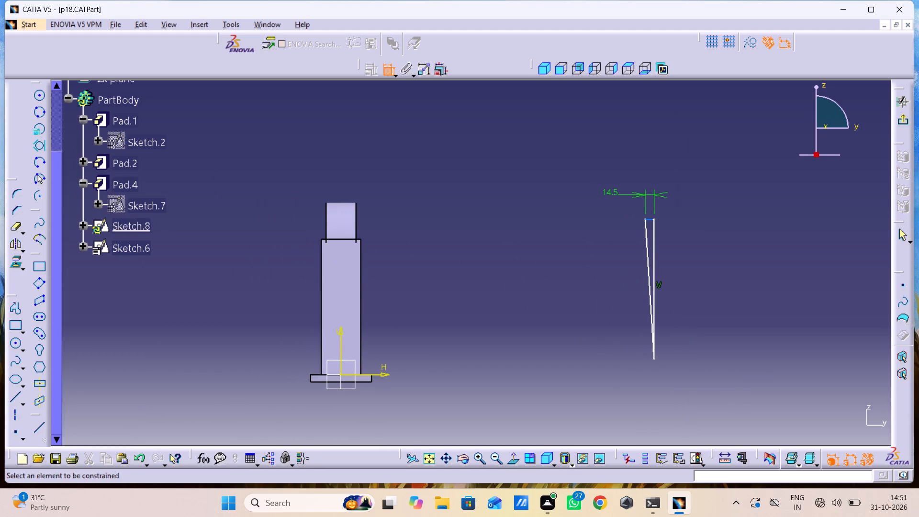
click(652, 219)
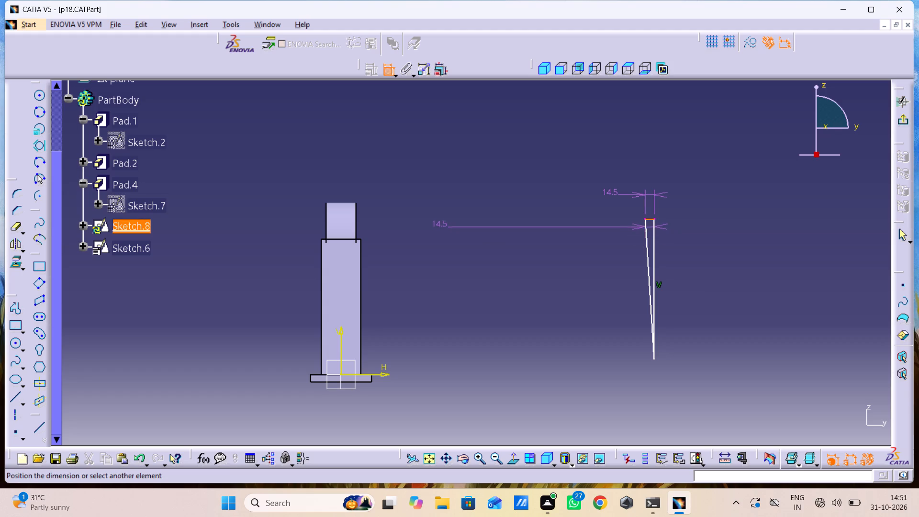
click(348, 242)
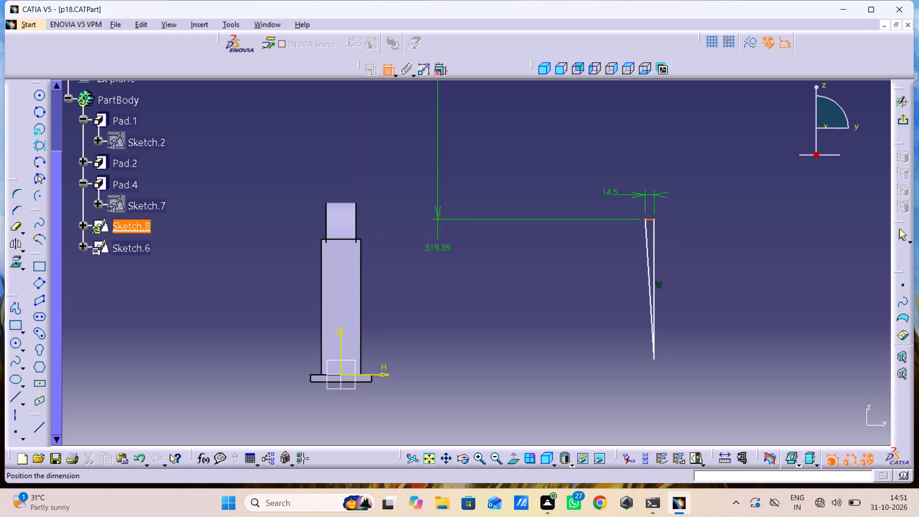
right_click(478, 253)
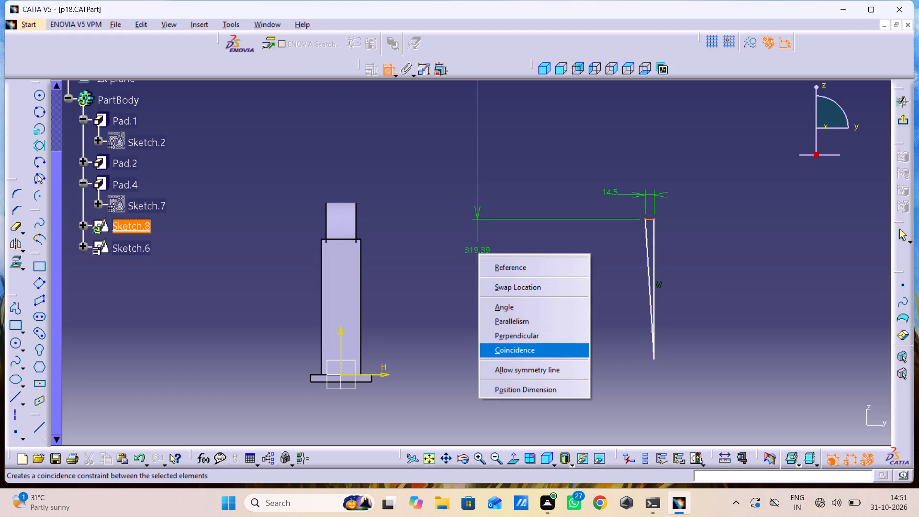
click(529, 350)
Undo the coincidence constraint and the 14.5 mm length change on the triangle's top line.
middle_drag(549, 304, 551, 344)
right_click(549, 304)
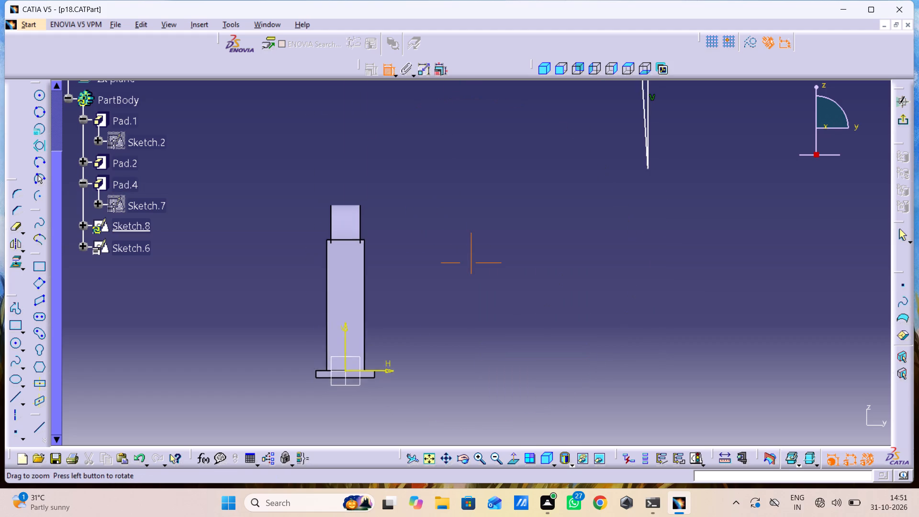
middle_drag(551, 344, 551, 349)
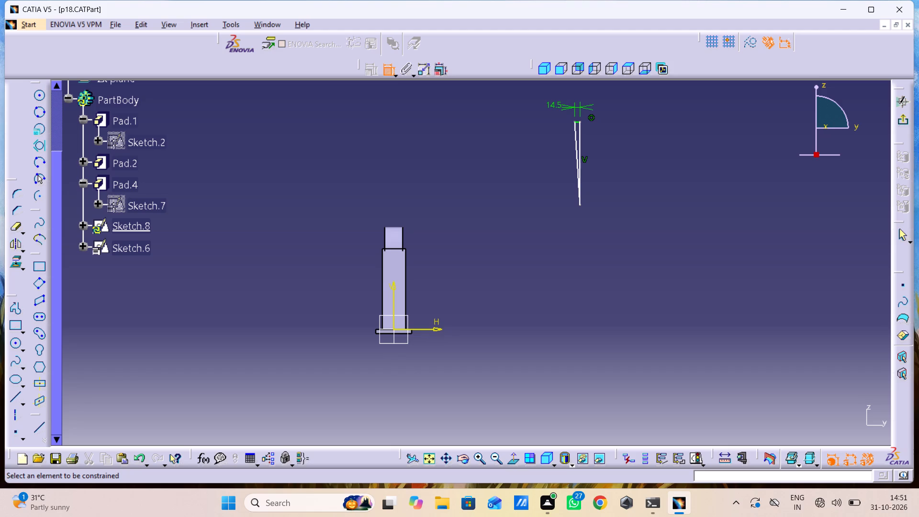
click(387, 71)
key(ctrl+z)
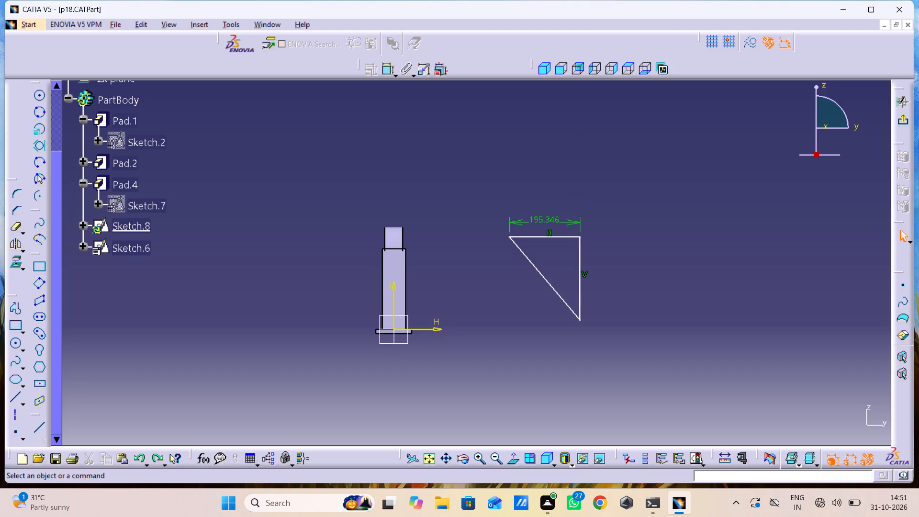
Set the length of the triangle's top line to 14.5 mm.
double_click(538, 223)
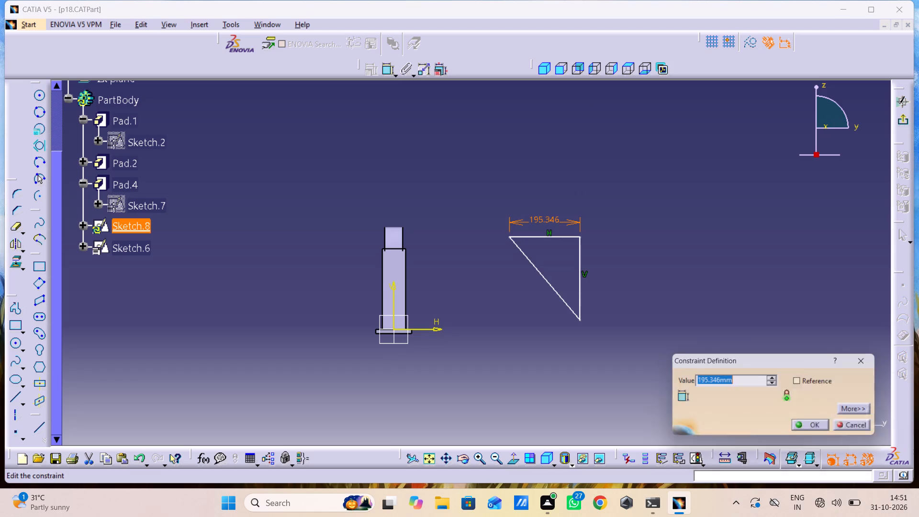
text(14.5)
key(Return)
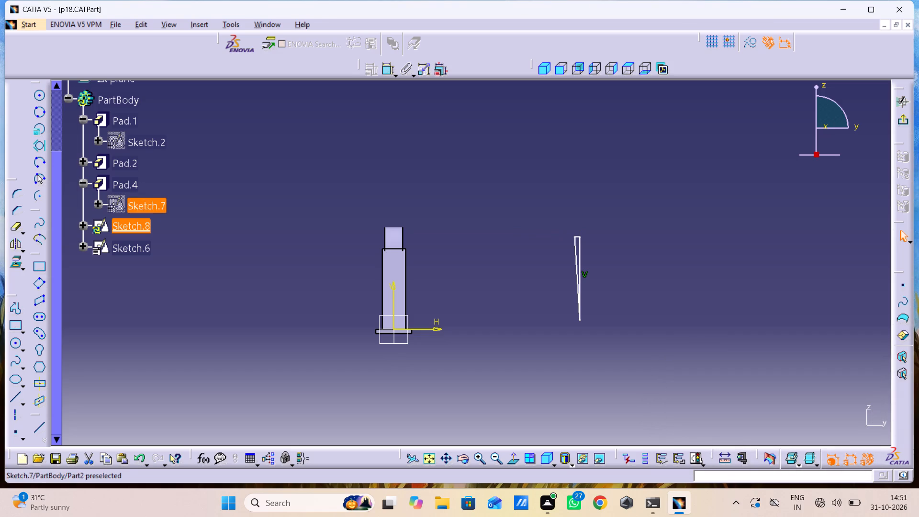
middle_drag(490, 312, 516, 250)
right_click(492, 312)
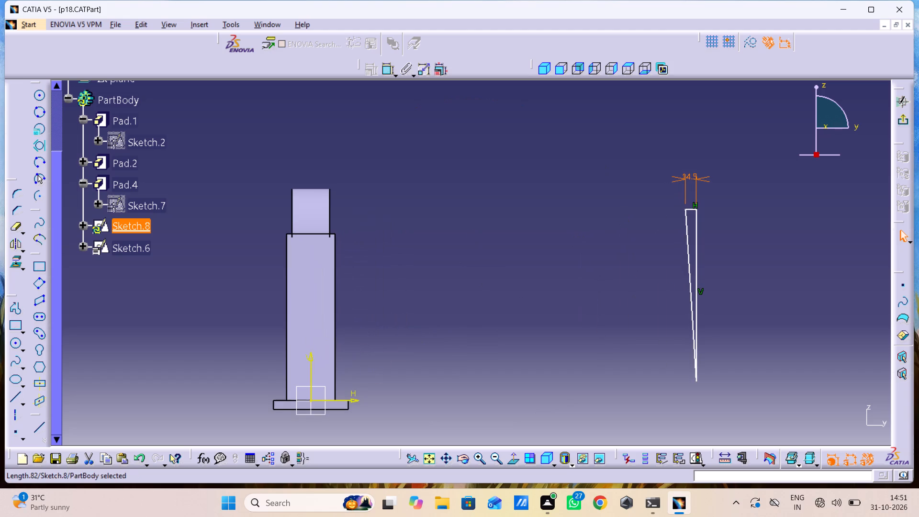
click(710, 205)
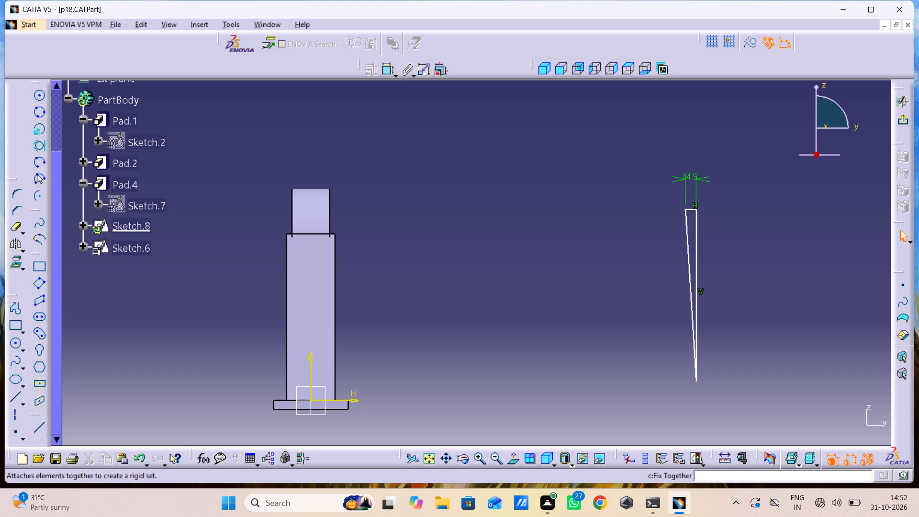
Make the triangle's bottom vertex coincident with the top edge of the base plate.
click(387, 71)
click(387, 71)
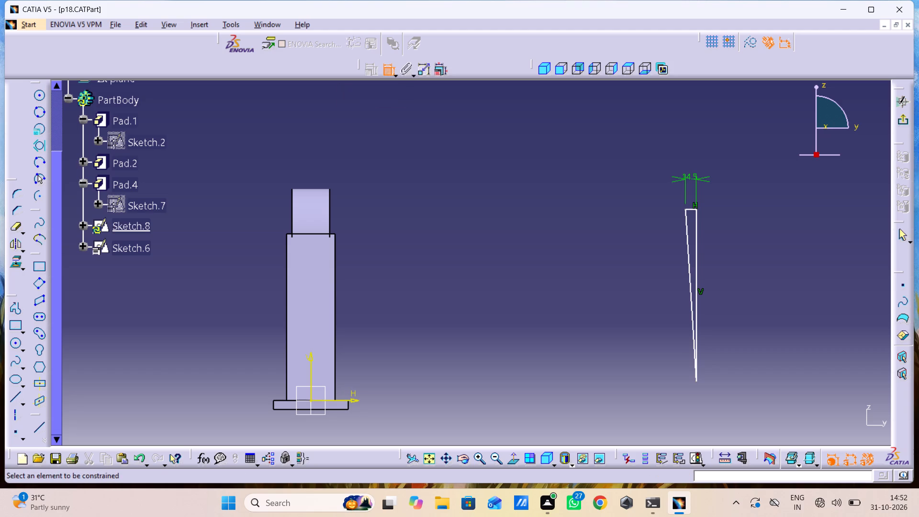
click(697, 382)
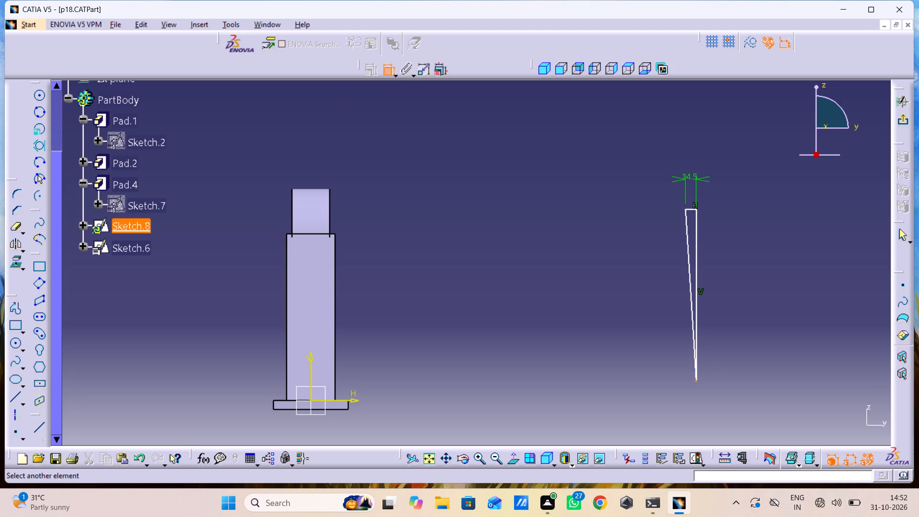
click(340, 401)
right_click(396, 316)
click(441, 368)
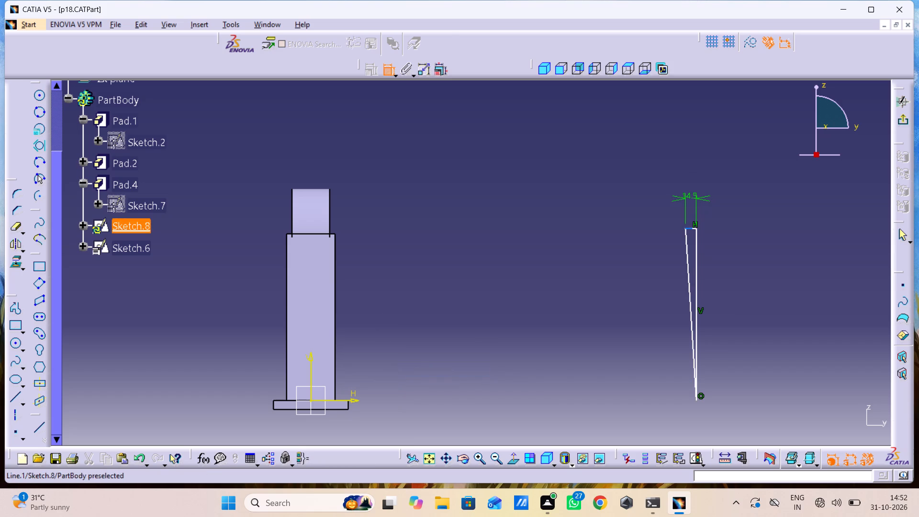
Make the triangle's top line coincident with the horizontal top edge of the web.
click(692, 228)
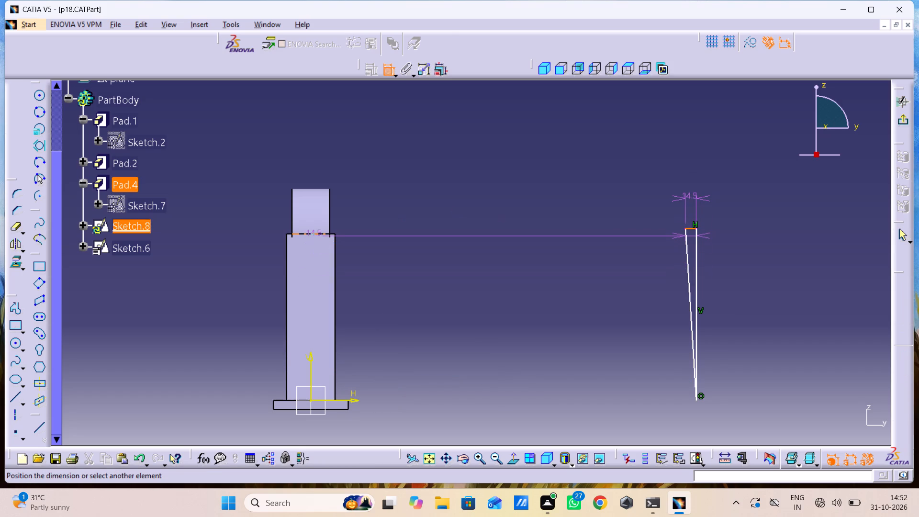
click(320, 236)
right_click(393, 157)
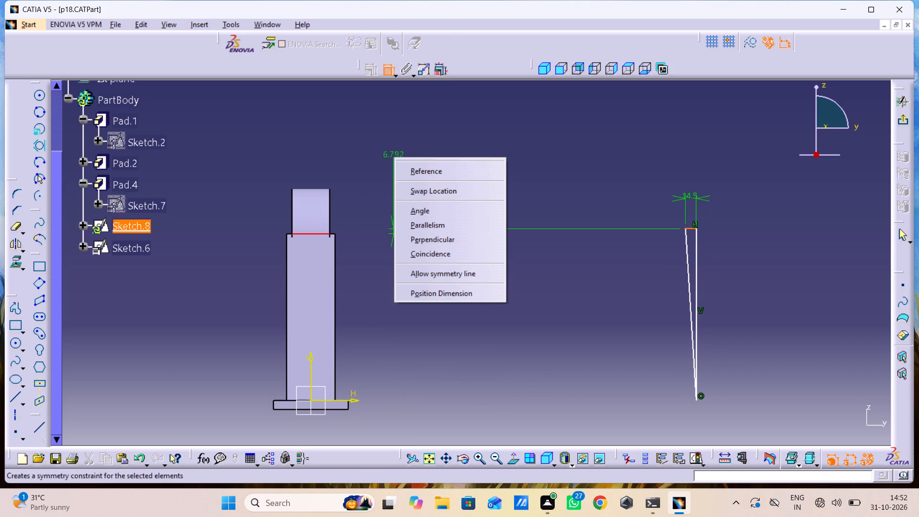
click(437, 258)
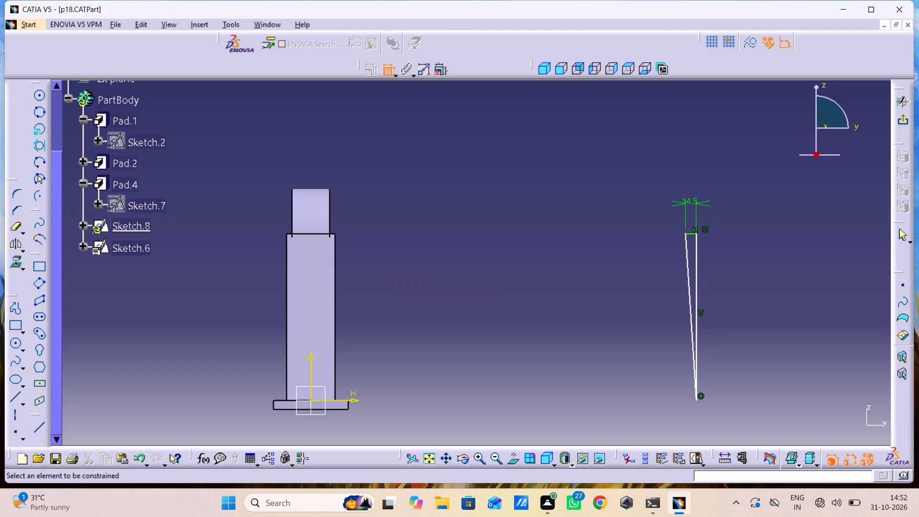
Make the triangle's vertical line coincident with the web's outer side edge on the +y side, and exit the sketch.
click(698, 258)
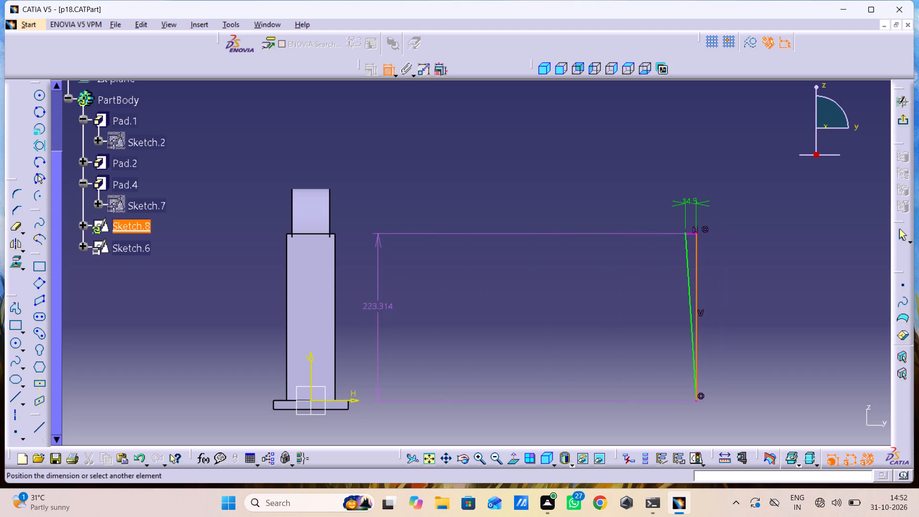
click(336, 341)
right_click(407, 297)
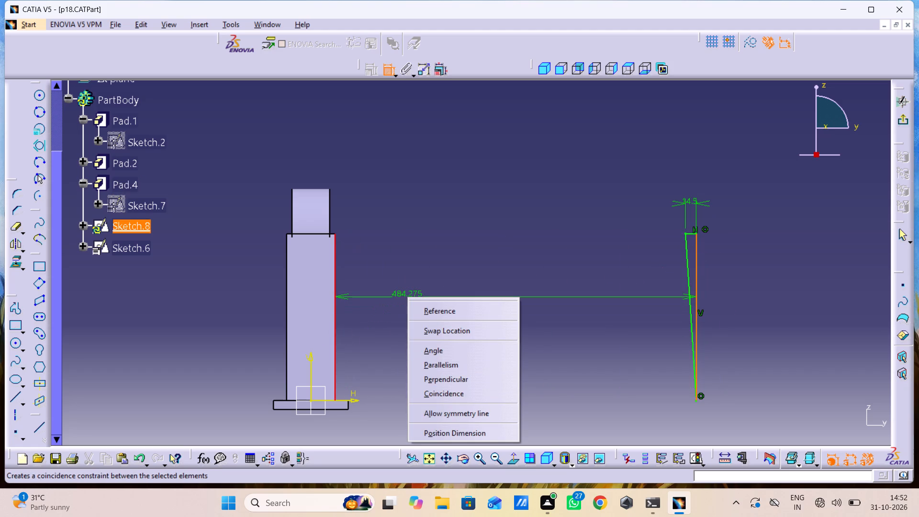
click(439, 395)
middle_drag(426, 345, 429, 305)
right_click(426, 345)
middle_drag(508, 190, 597, 144)
middle_drag(544, 201, 604, 158)
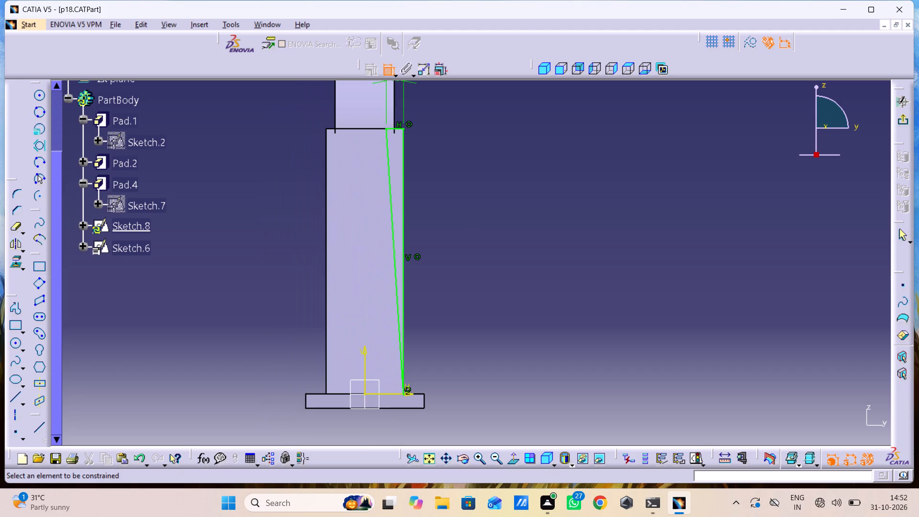
click(900, 124)
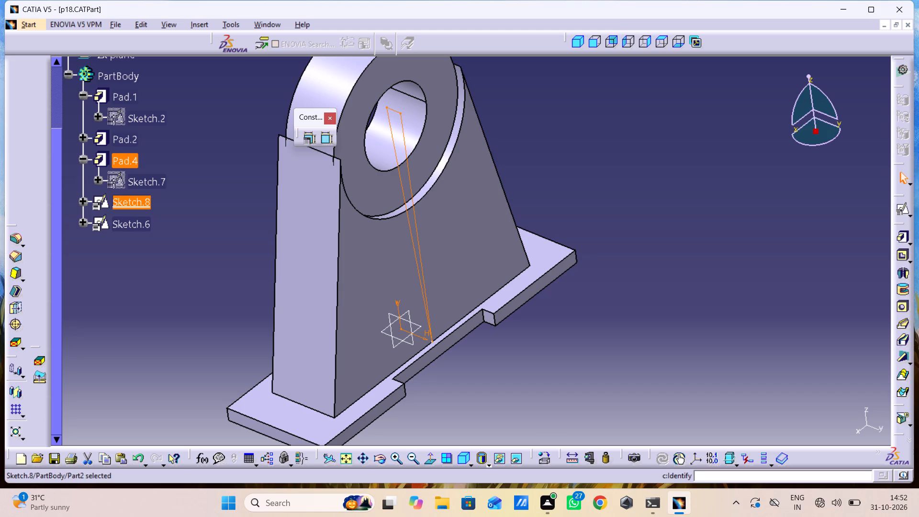
Cut the web with a pocket from the triangular profile, using mirrored extent and a depth of 136 mm.
click(901, 255)
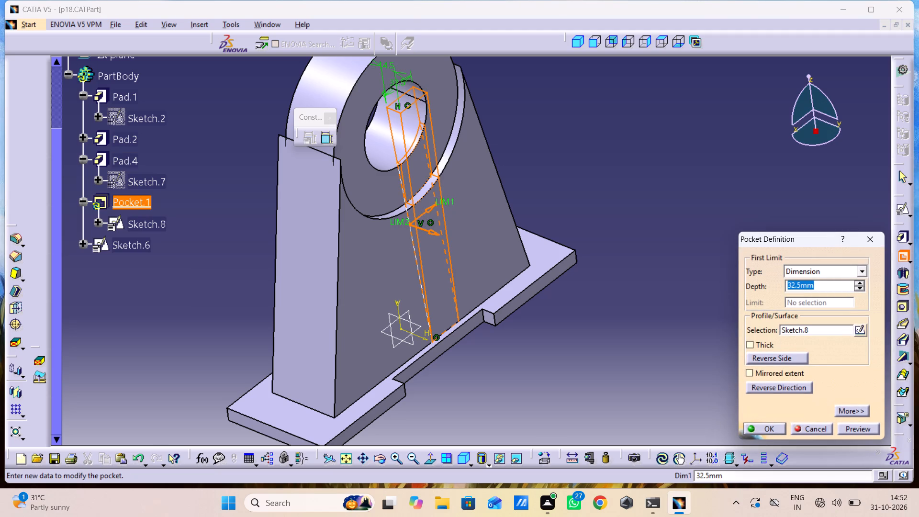
click(777, 374)
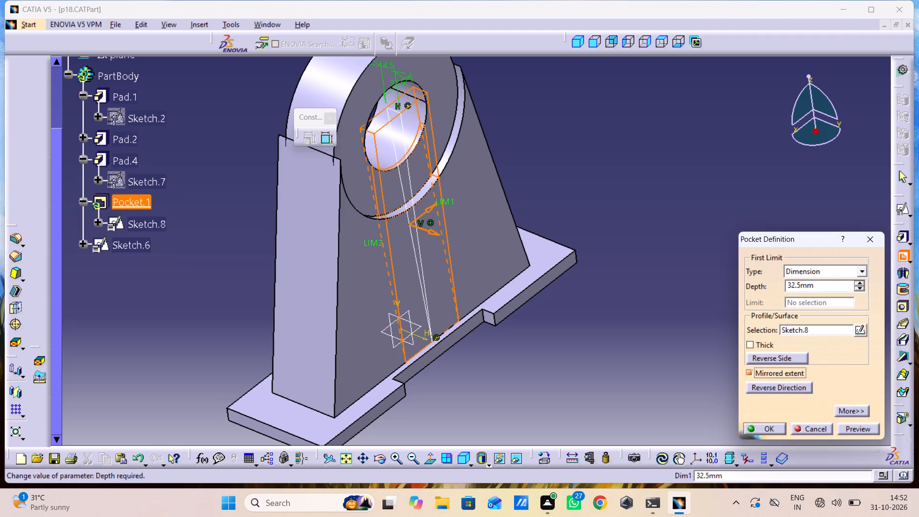
drag(821, 294, 690, 322)
drag(829, 287, 758, 303)
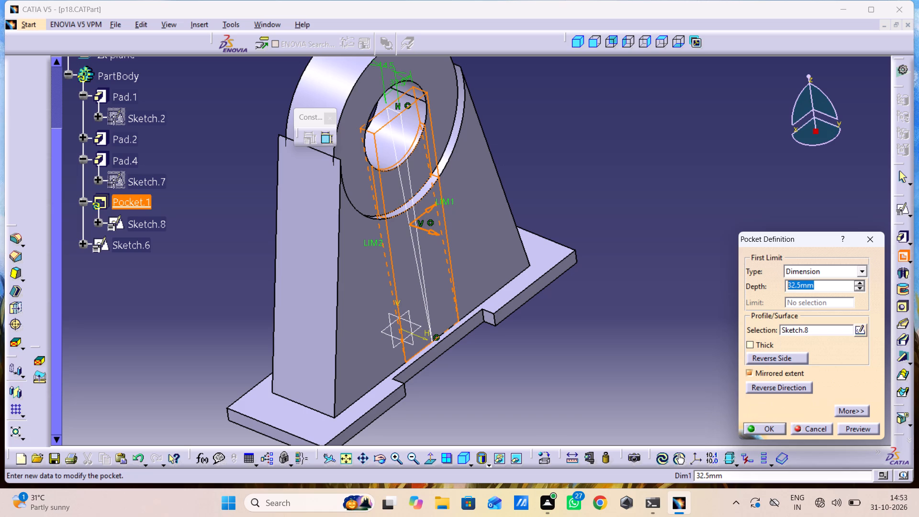
text(100)
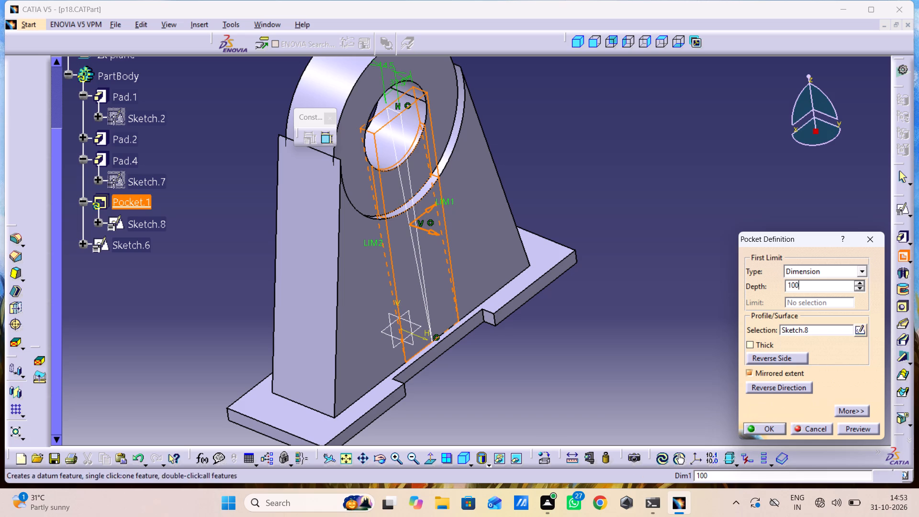
click(868, 429)
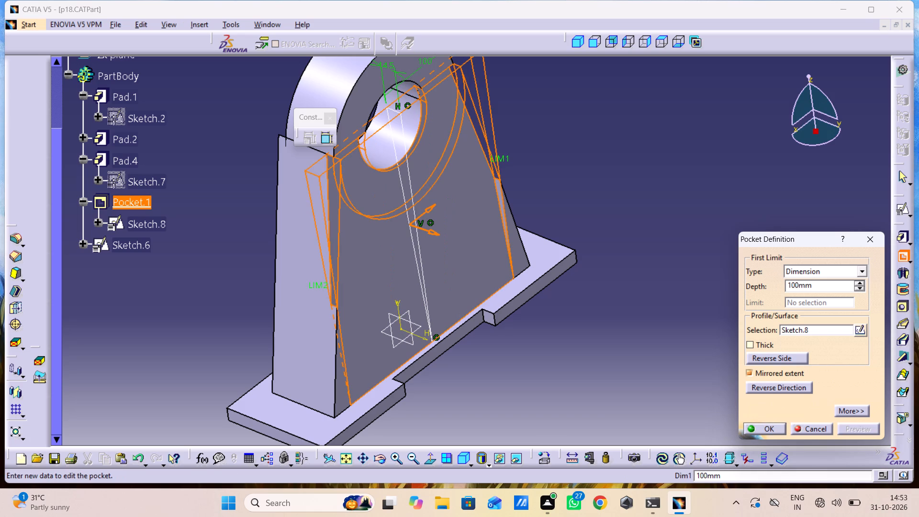
click(860, 284)
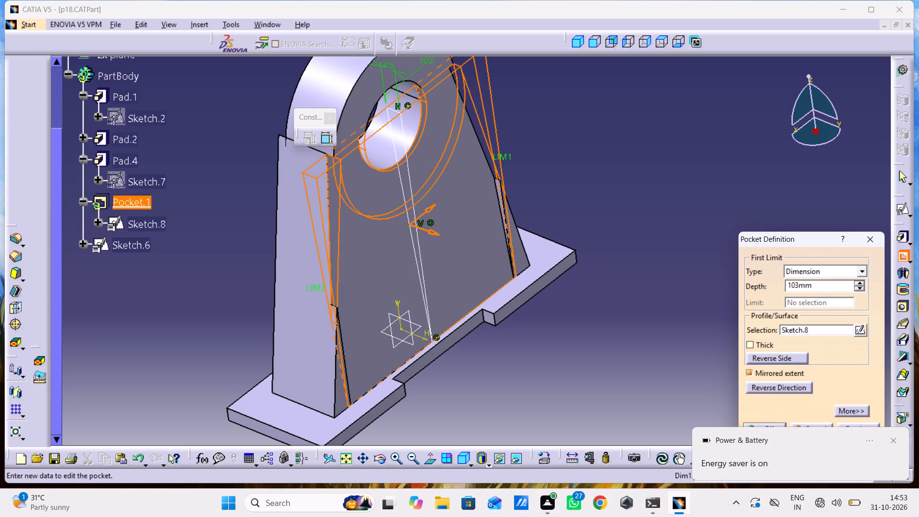
click(861, 282)
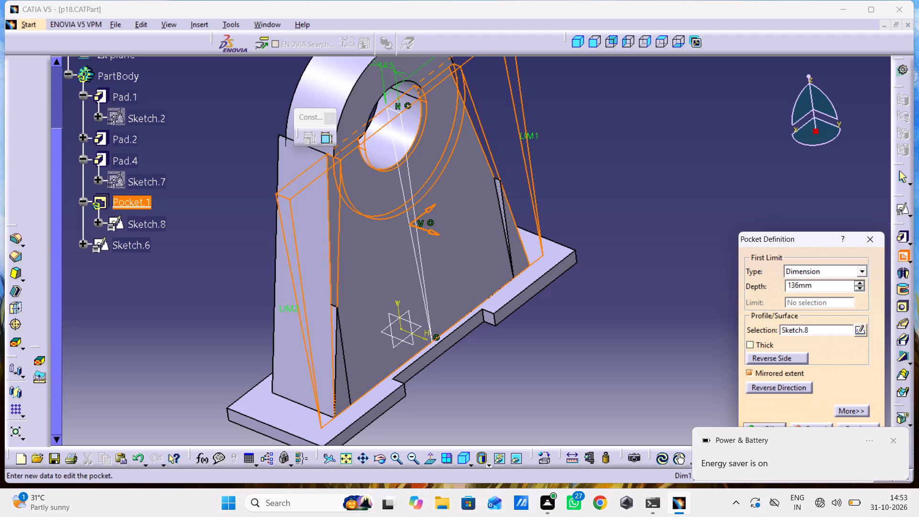
click(893, 442)
click(863, 423)
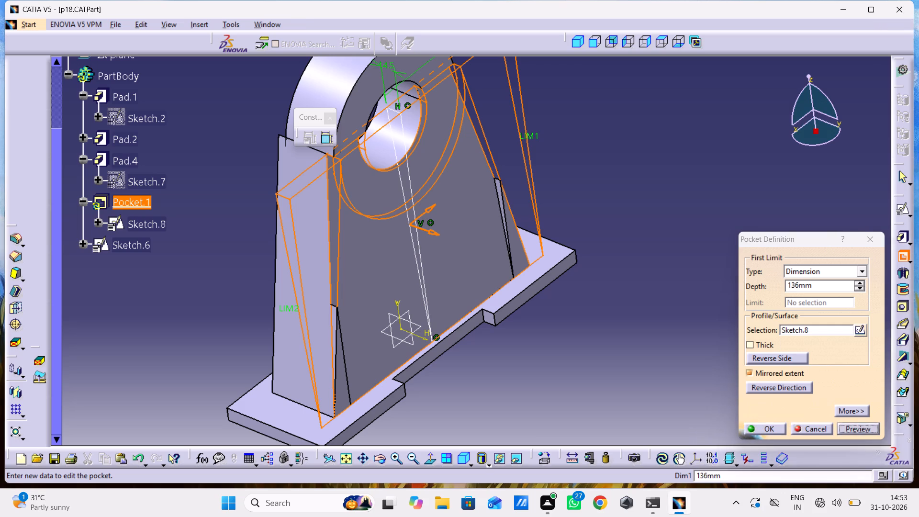
click(778, 424)
click(603, 360)
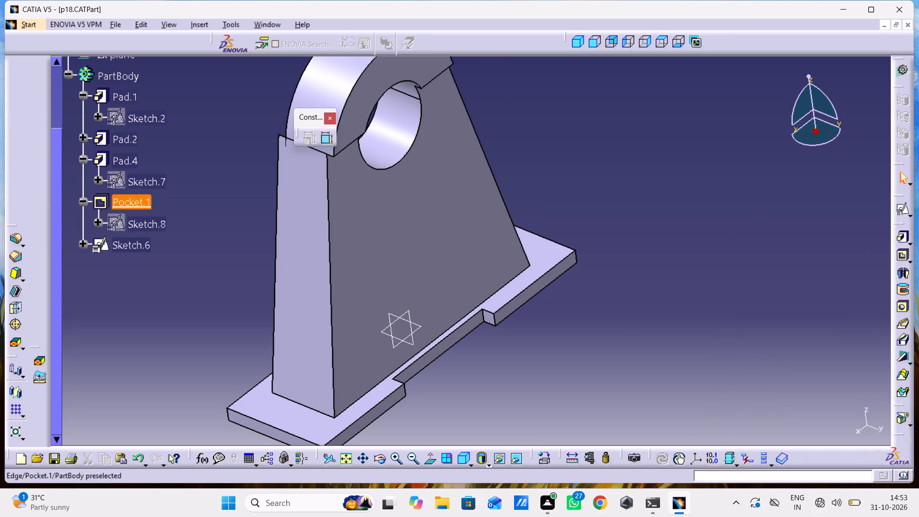
Examine the sloped pocket face on the web from the front and side, including where it meets the upper boss.
middle_drag(301, 341, 477, 316)
right_drag(311, 350, 477, 316)
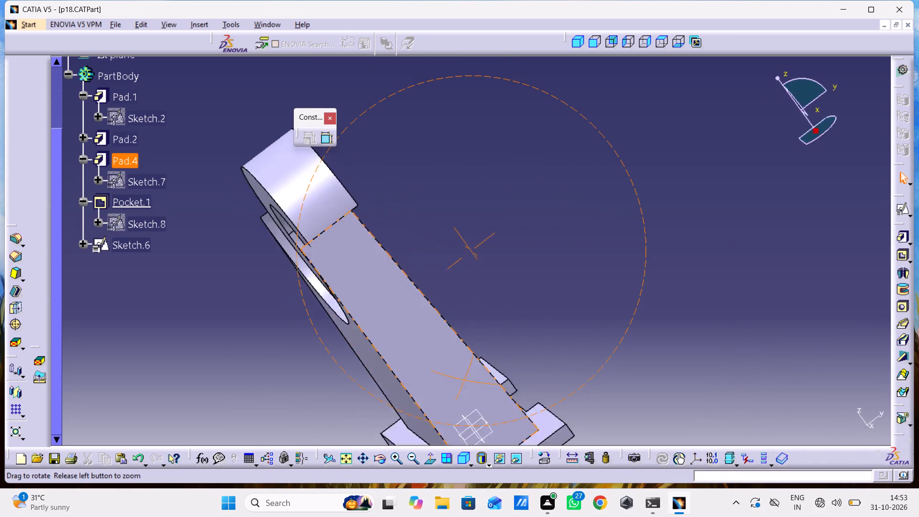
middle_drag(477, 316, 425, 330)
right_drag(477, 316, 395, 328)
click(414, 292)
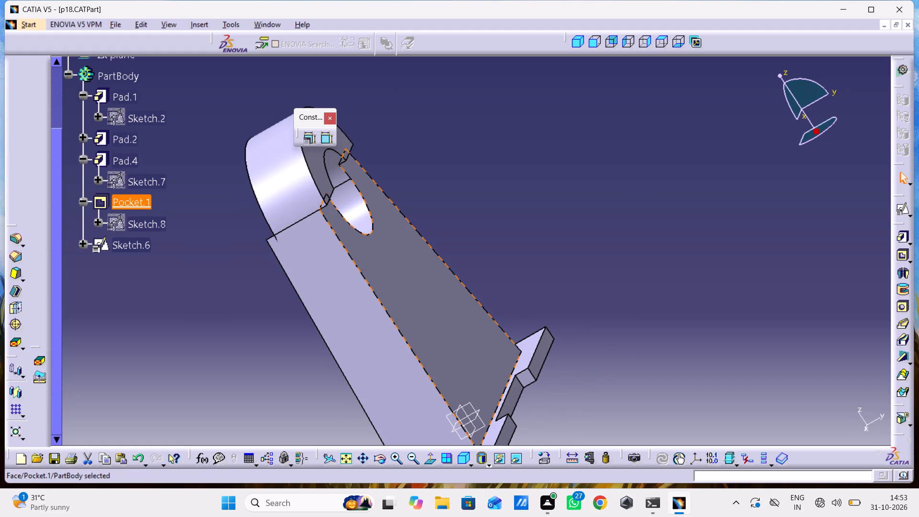
middle_drag(575, 242, 449, 277)
right_drag(577, 247, 449, 277)
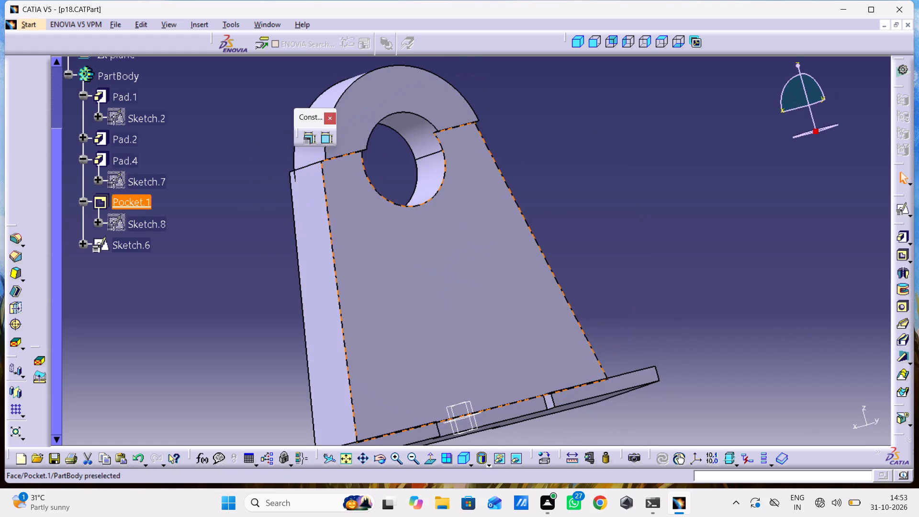
middle_drag(619, 239, 625, 275)
right_click(619, 239)
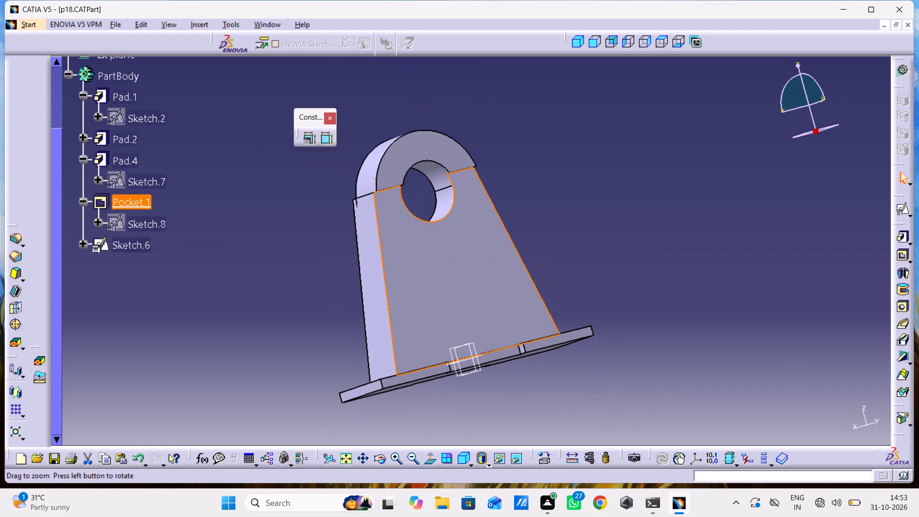
middle_drag(623, 247, 623, 233)
middle_drag(384, 241, 565, 238)
right_drag(395, 241, 565, 238)
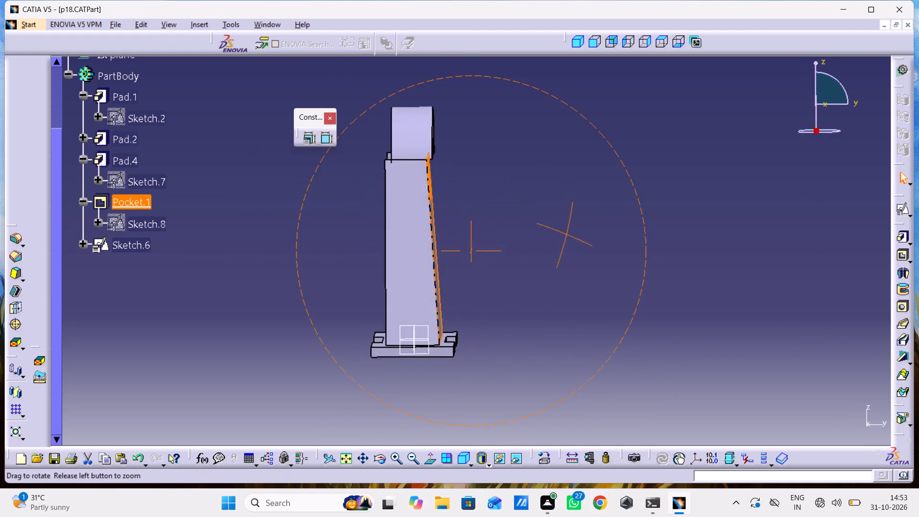
right_drag(565, 238, 559, 255)
middle_drag(565, 238, 559, 255)
middle_drag(559, 257, 582, 181)
right_click(560, 258)
middle_drag(578, 204, 572, 336)
scroll(586, 272, down, 1)
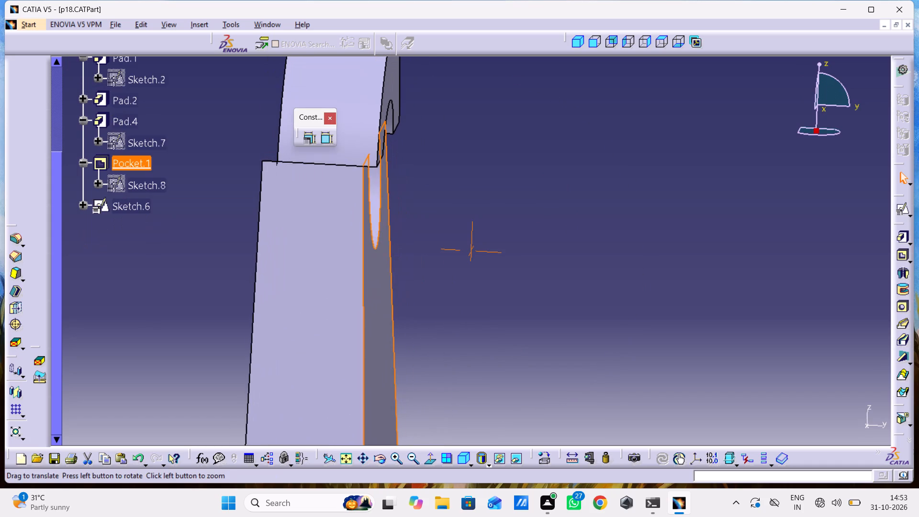
middle_drag(572, 336, 568, 343)
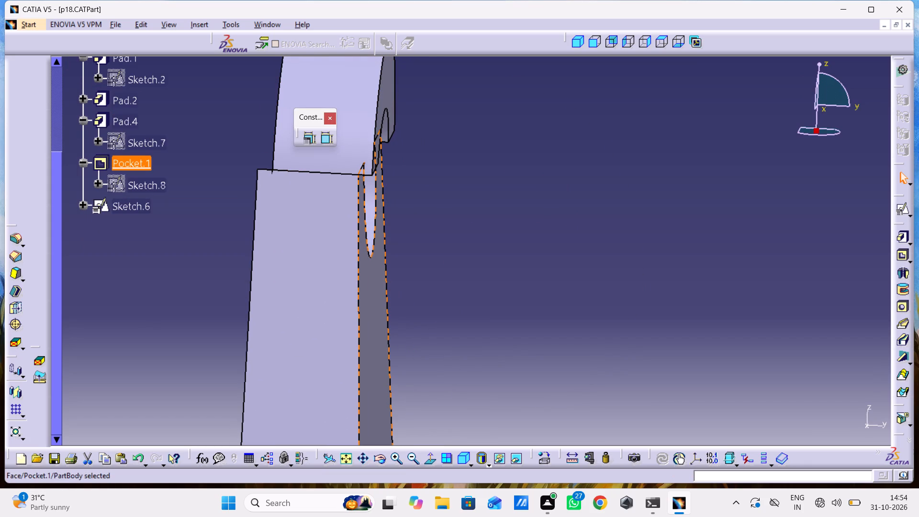
Mirror the current solid about the zx plane.
click(13, 391)
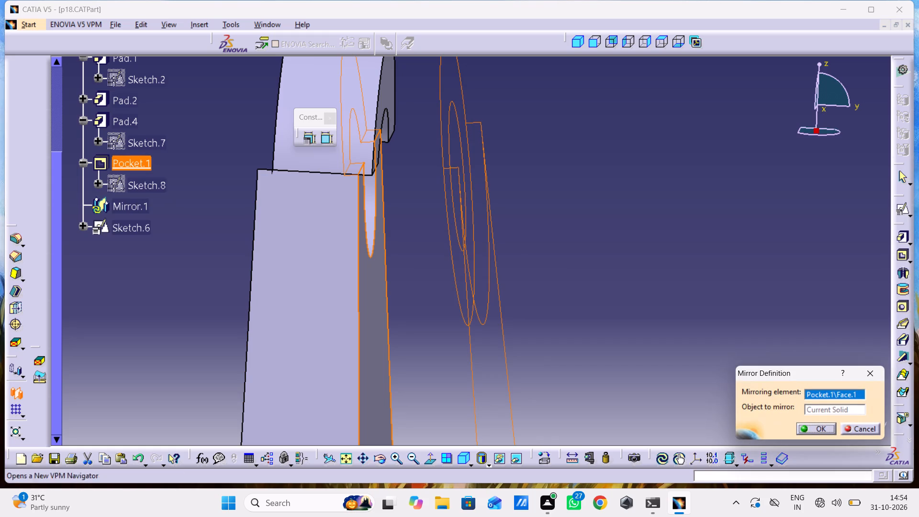
middle_drag(386, 239, 456, 0)
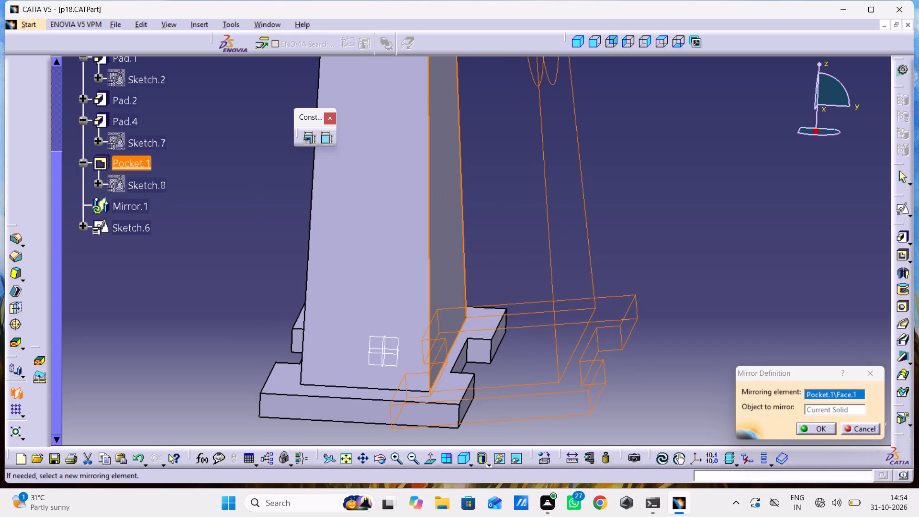
click(385, 344)
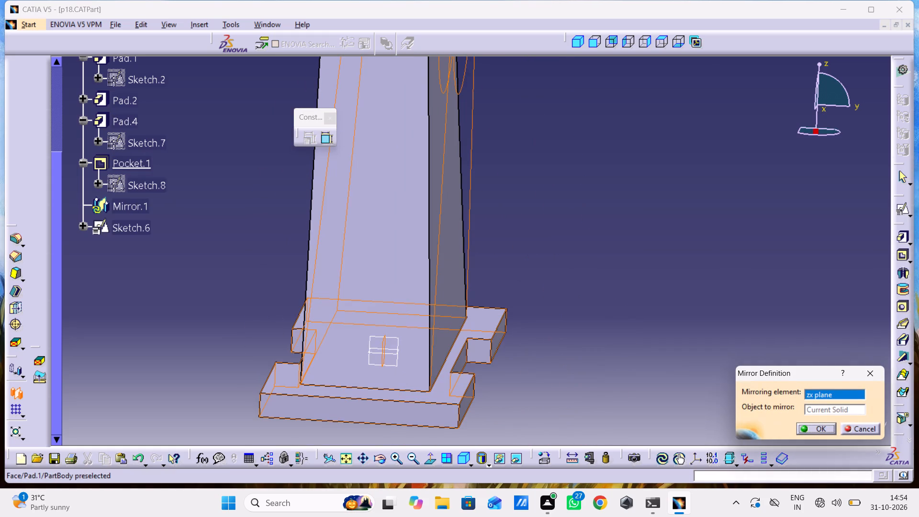
click(808, 425)
click(670, 326)
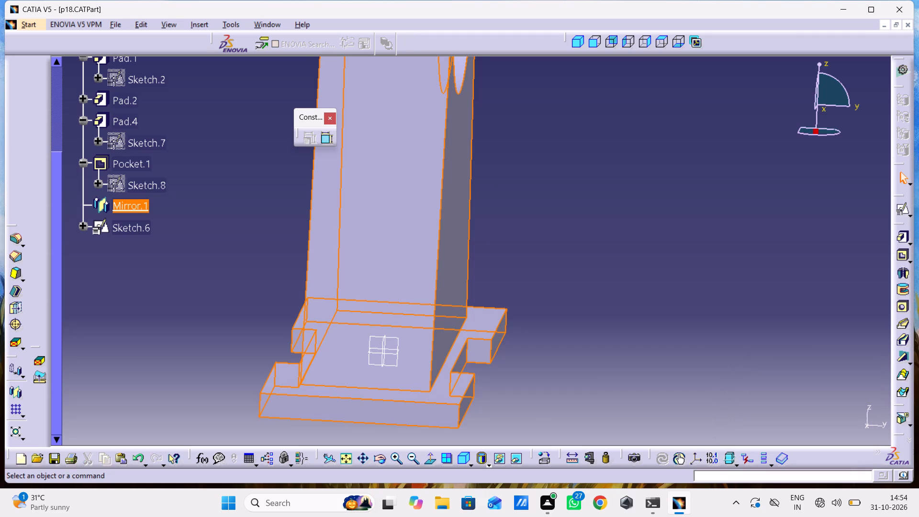
Undo the mirror of the whole solid about the zx plane.
middle_drag(629, 192, 634, 233)
right_click(629, 192)
scroll(643, 240, down, 1)
middle_drag(643, 240, 625, 360)
right_drag(632, 259, 625, 360)
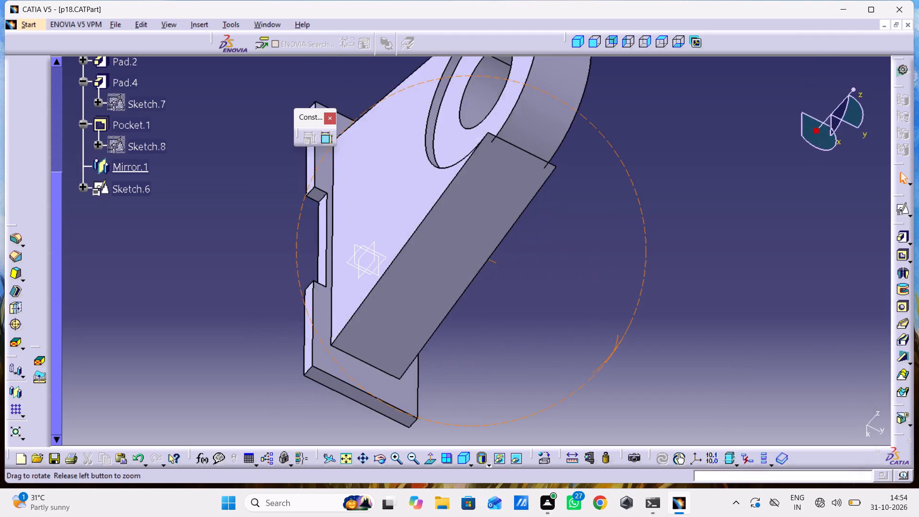
right_drag(625, 360, 567, 294)
middle_drag(625, 360, 567, 294)
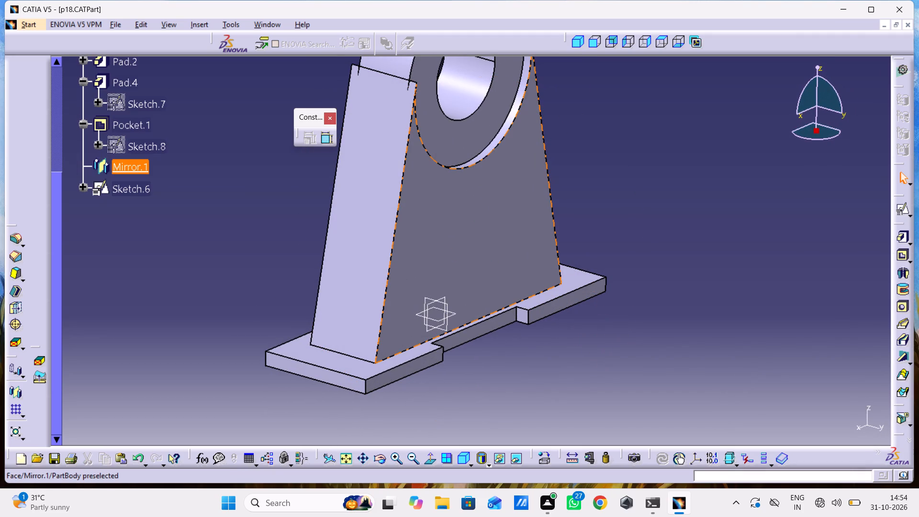
click(135, 459)
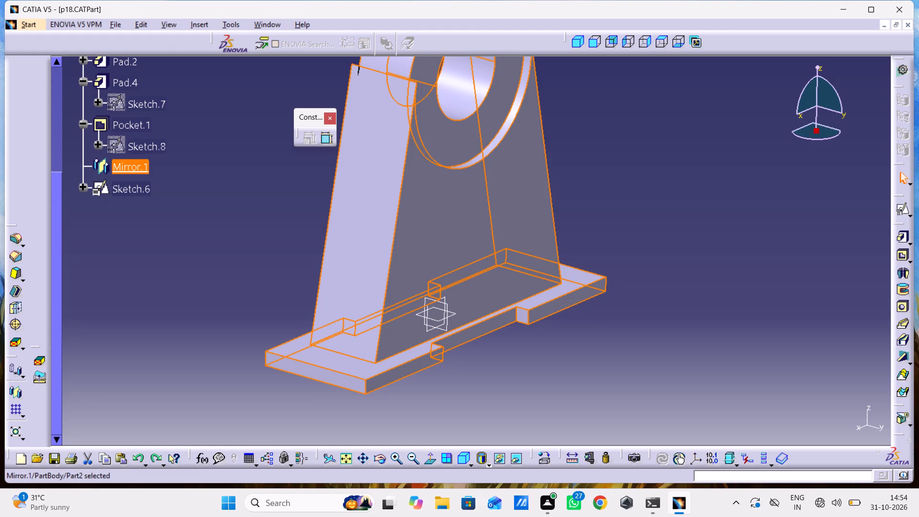
click(136, 456)
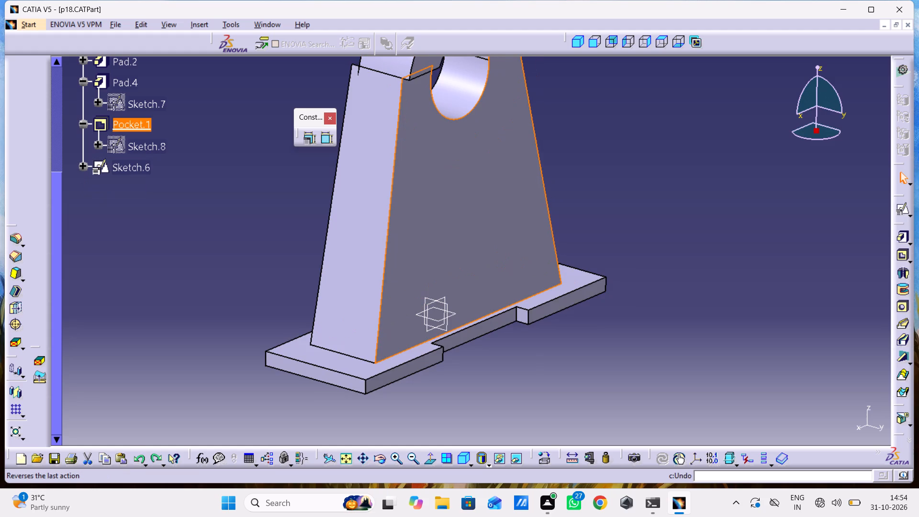
Mirror only the triangular web pocket, Pocket.1, about the zx plane.
middle_drag(204, 308, 396, 305)
right_drag(282, 324, 396, 305)
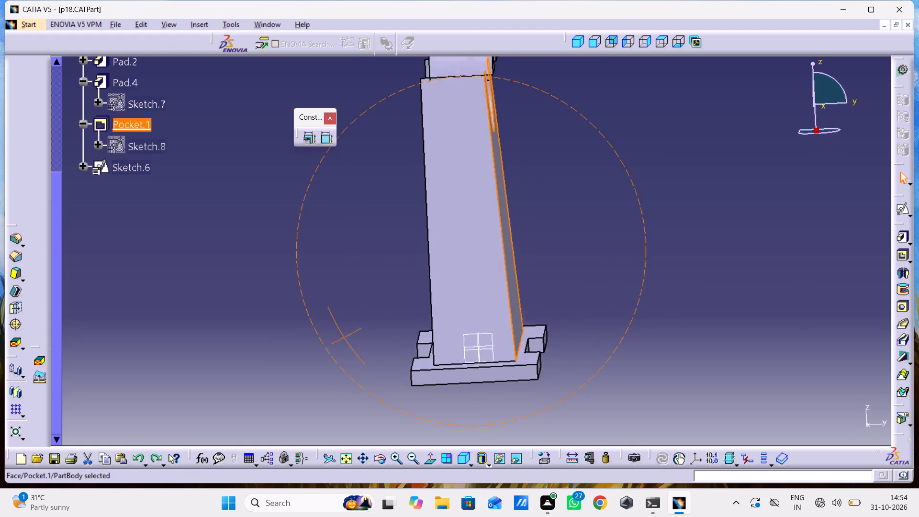
right_drag(396, 305, 396, 305)
middle_drag(396, 305, 396, 305)
click(322, 306)
drag(556, 177, 557, 182)
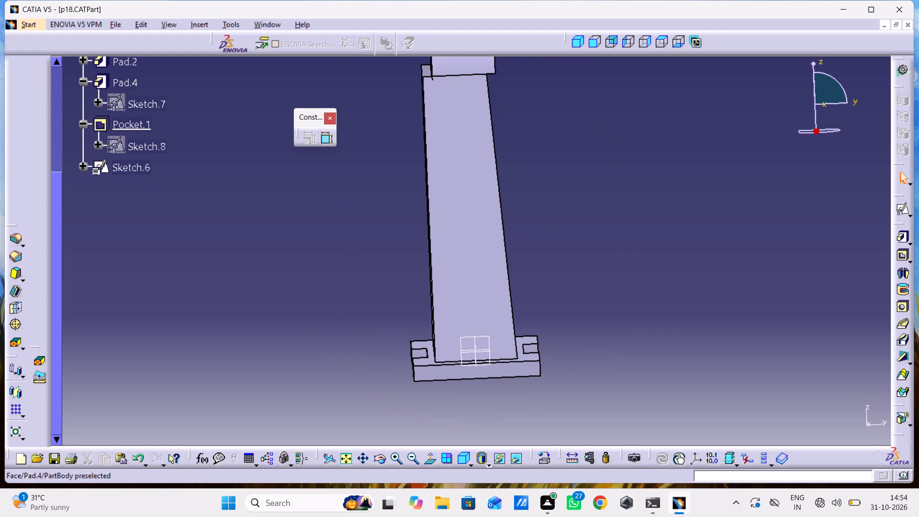
click(127, 131)
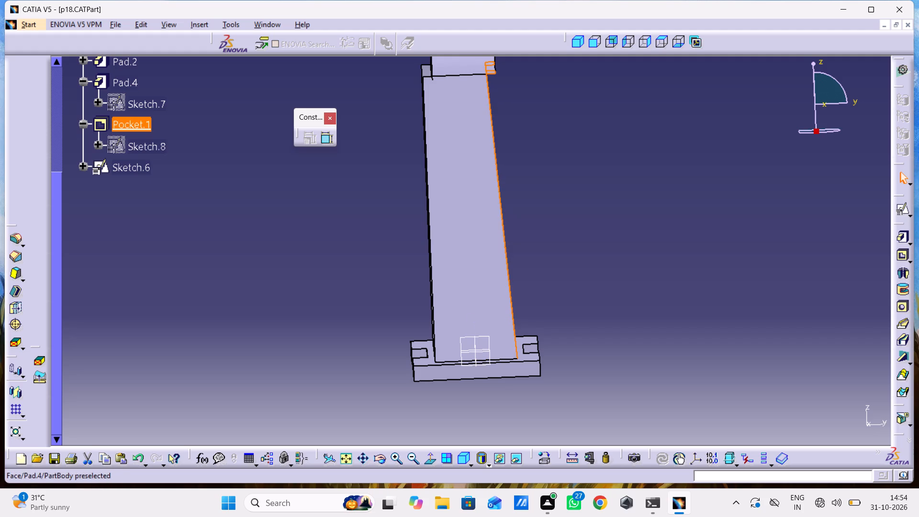
click(17, 392)
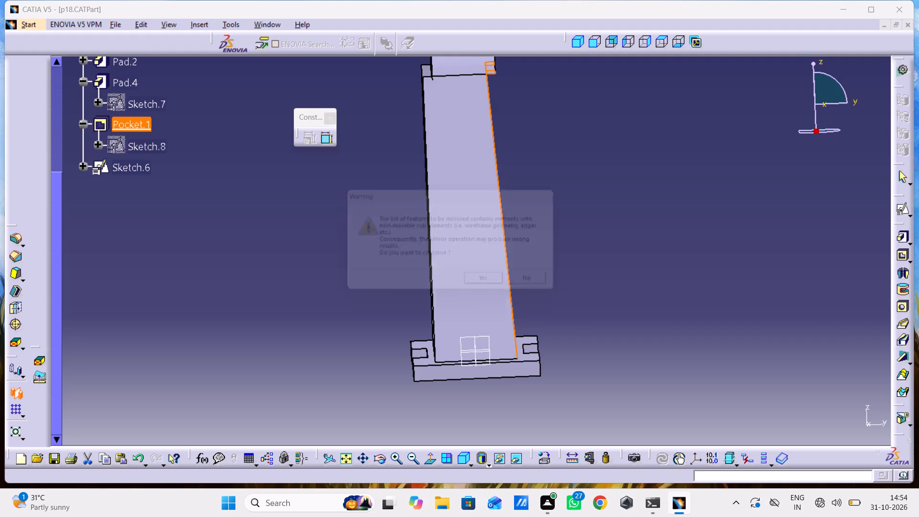
click(503, 287)
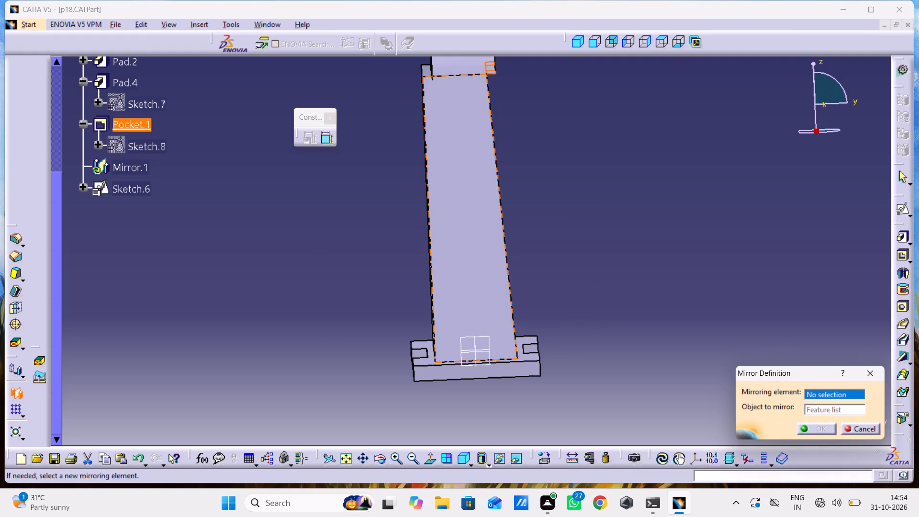
click(474, 341)
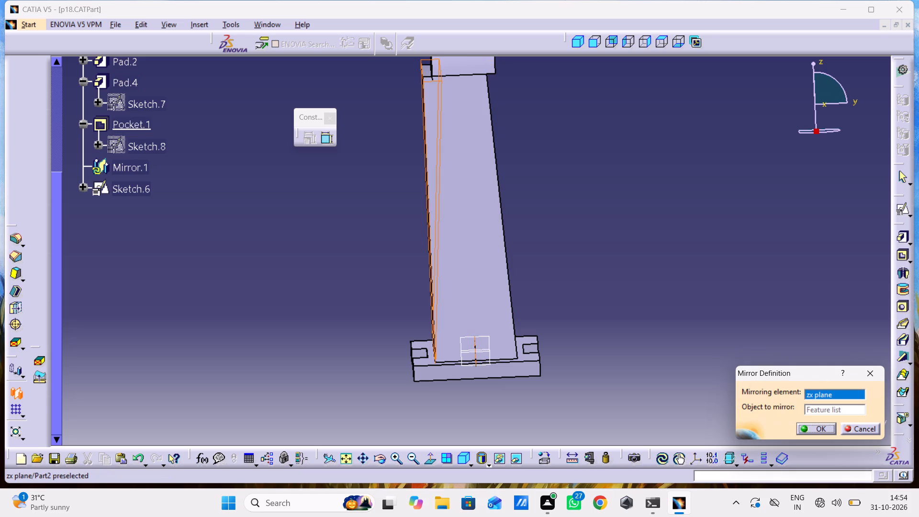
click(813, 428)
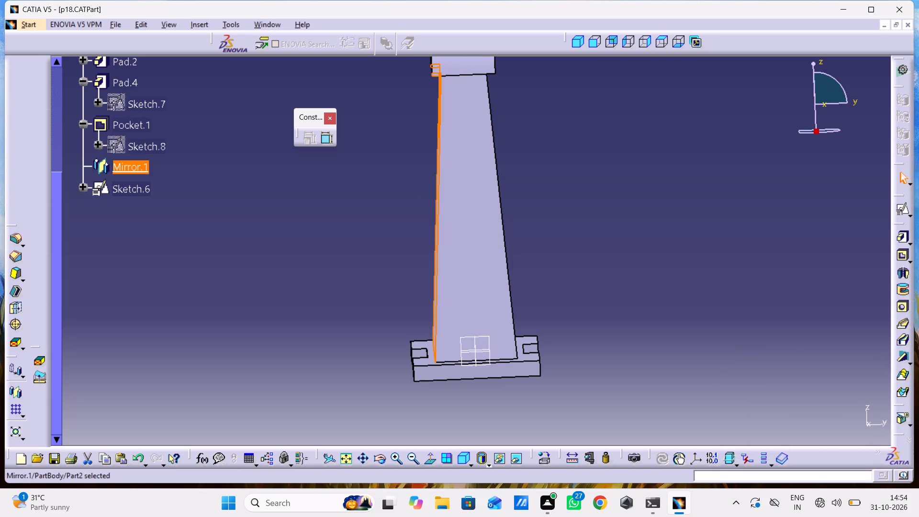
click(663, 343)
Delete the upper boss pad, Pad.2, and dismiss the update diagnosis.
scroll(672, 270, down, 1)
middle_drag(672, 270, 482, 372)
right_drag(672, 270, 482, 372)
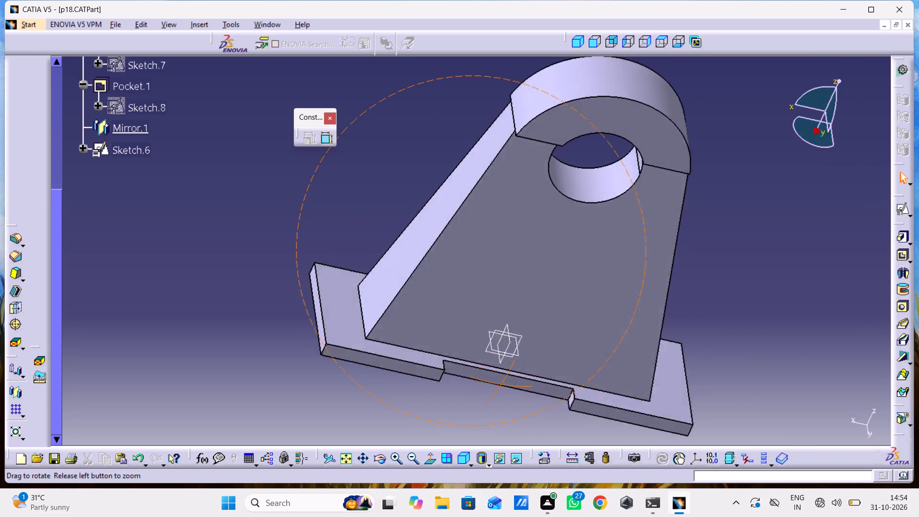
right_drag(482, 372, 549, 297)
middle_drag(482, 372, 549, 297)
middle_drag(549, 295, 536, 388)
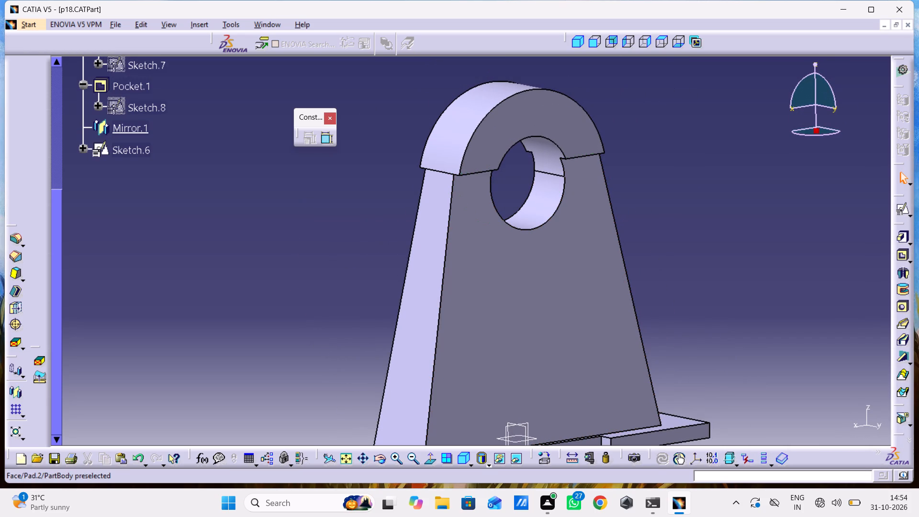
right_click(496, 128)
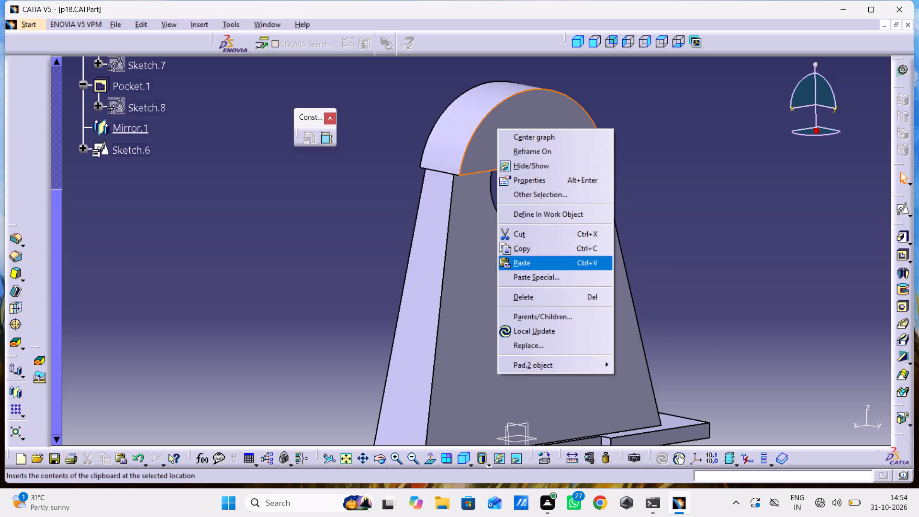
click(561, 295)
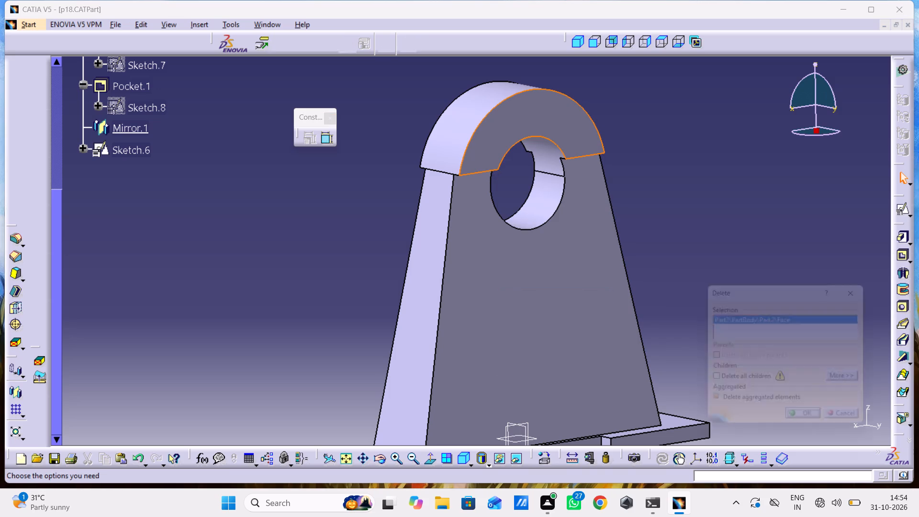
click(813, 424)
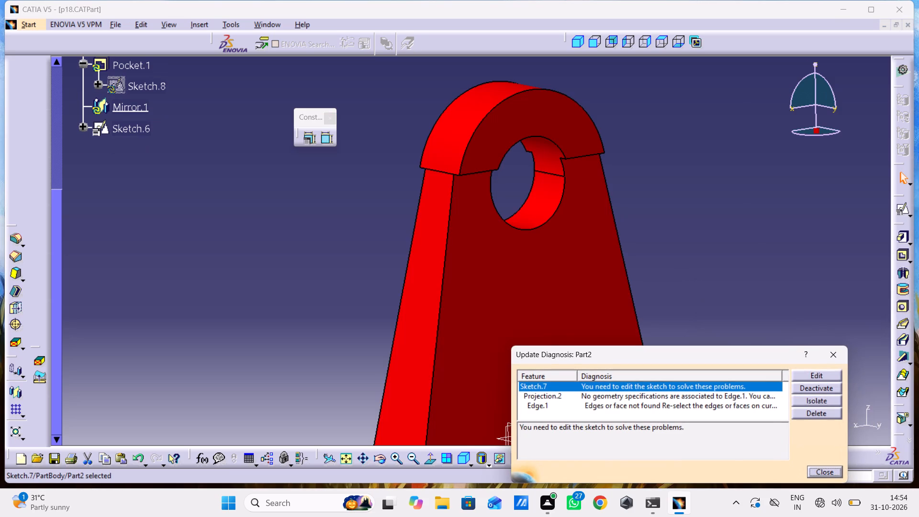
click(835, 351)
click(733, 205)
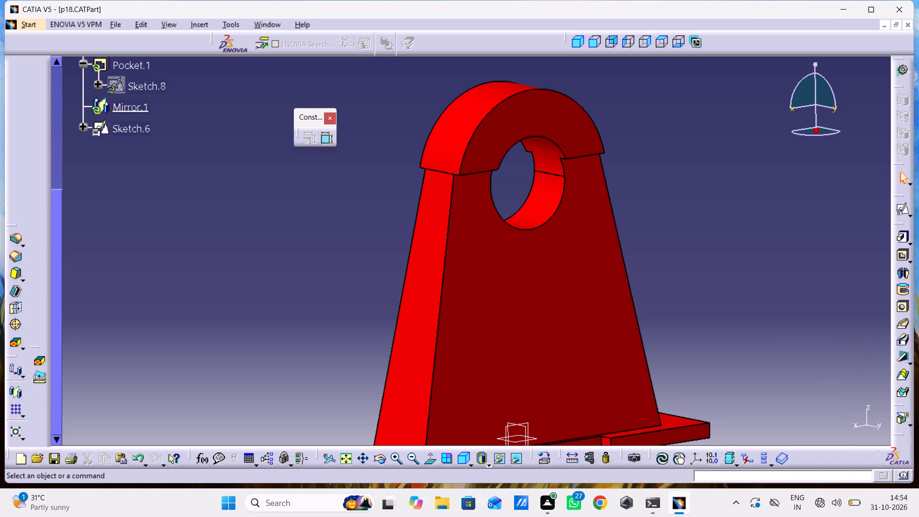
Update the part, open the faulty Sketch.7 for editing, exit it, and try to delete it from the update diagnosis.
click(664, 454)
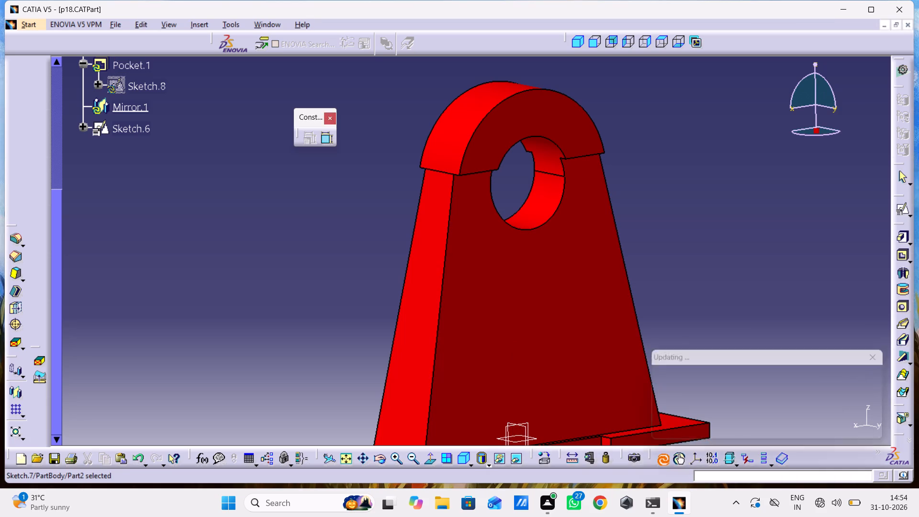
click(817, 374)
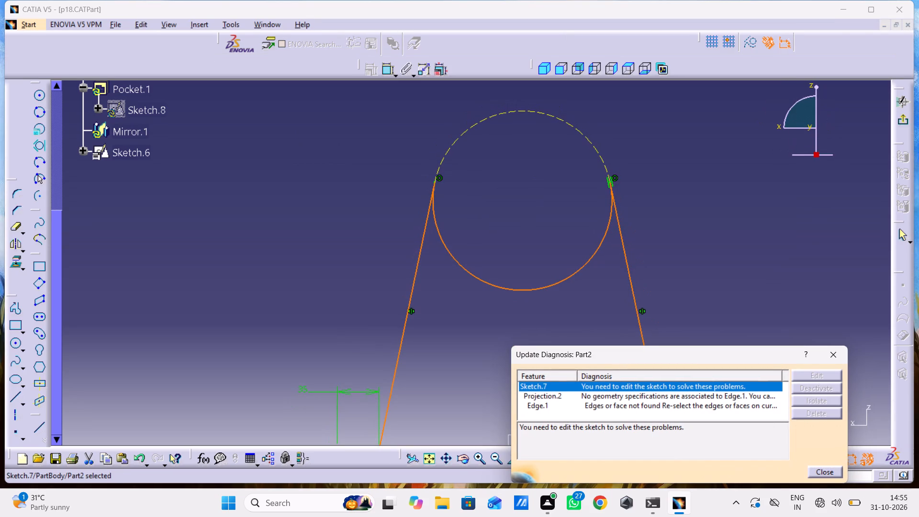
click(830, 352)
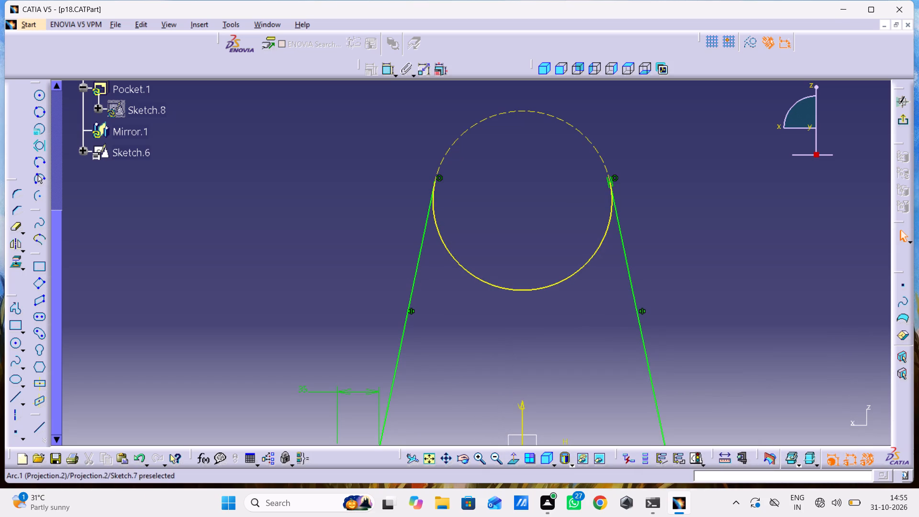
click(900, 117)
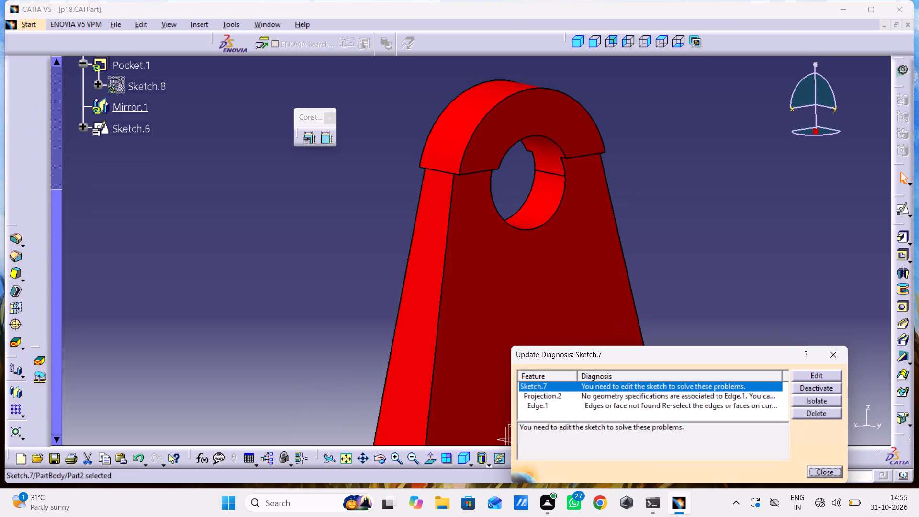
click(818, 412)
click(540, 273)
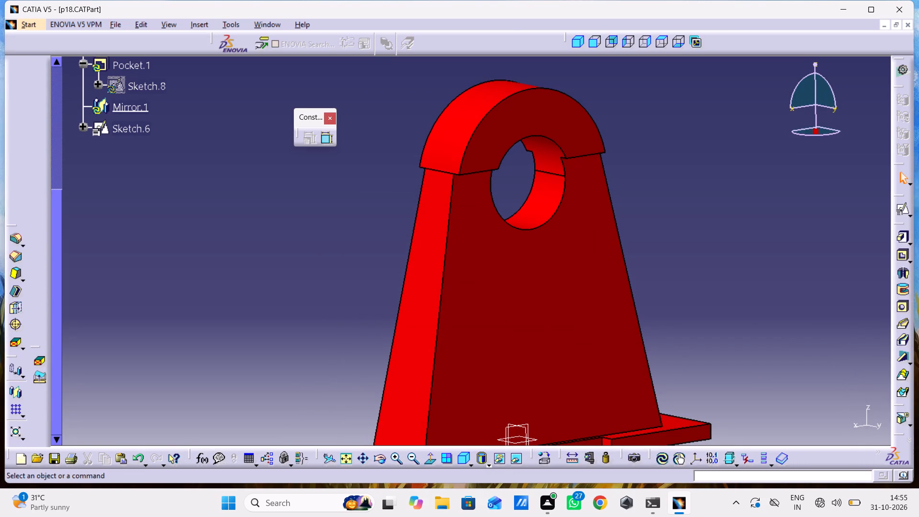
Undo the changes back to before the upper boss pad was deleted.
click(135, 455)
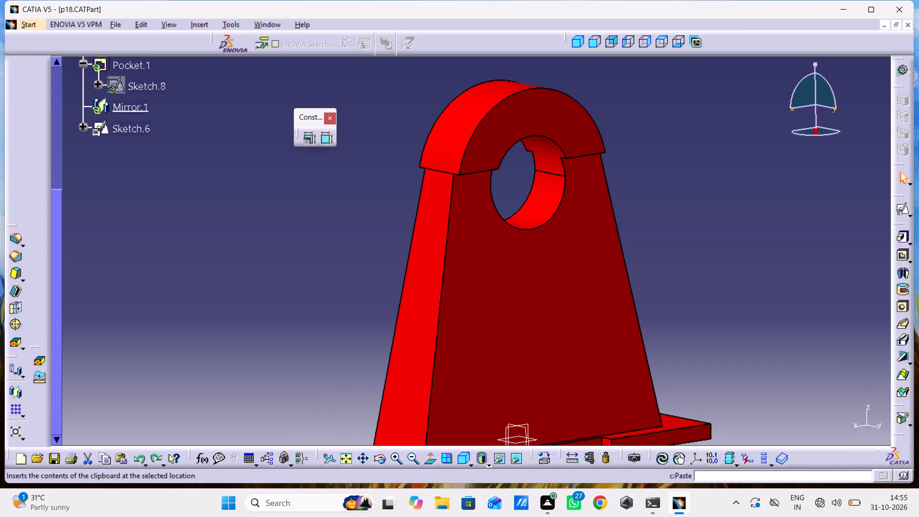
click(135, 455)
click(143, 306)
Examine the tapered web from both sides, including where its sloped faces meet the upper boss and the base.
middle_drag(178, 311, 287, 352)
scroll(179, 311, down, 1)
right_drag(193, 319, 287, 352)
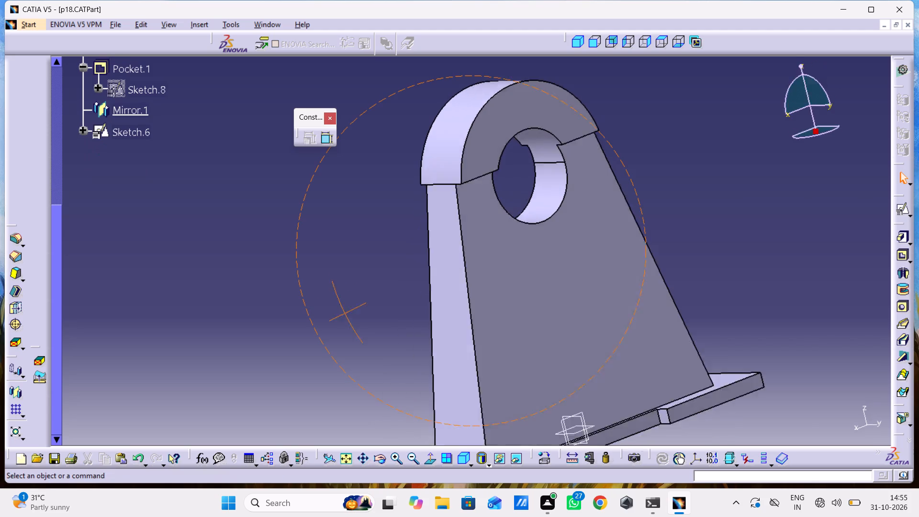
right_drag(287, 352, 321, 256)
middle_drag(287, 352, 321, 256)
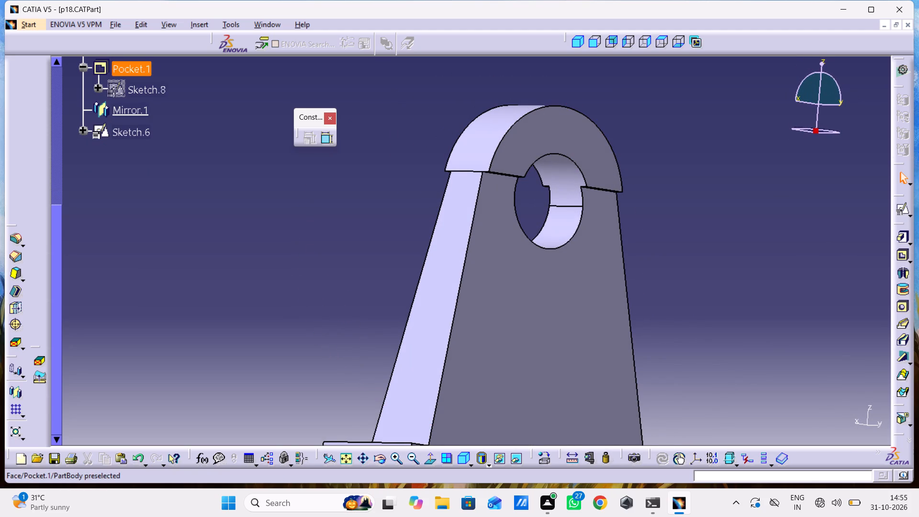
middle_drag(445, 254, 479, 341)
right_drag(465, 284, 467, 312)
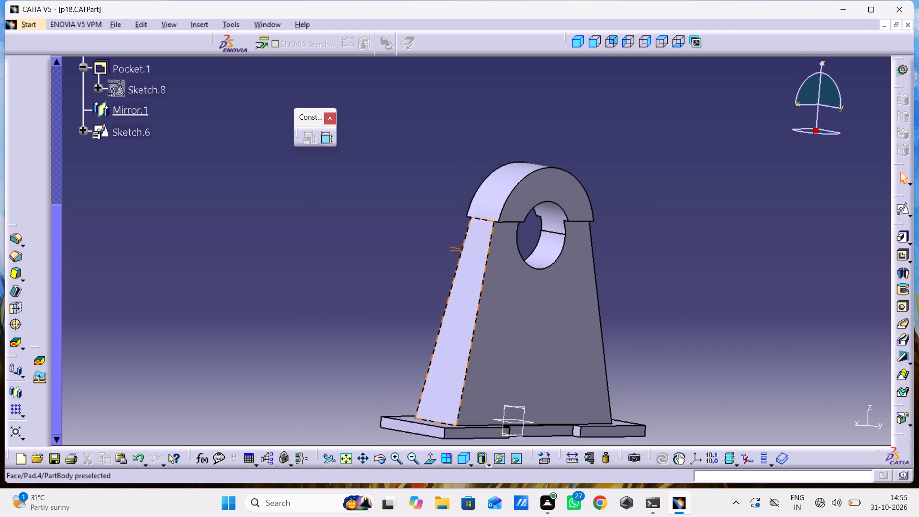
middle_drag(479, 341, 484, 352)
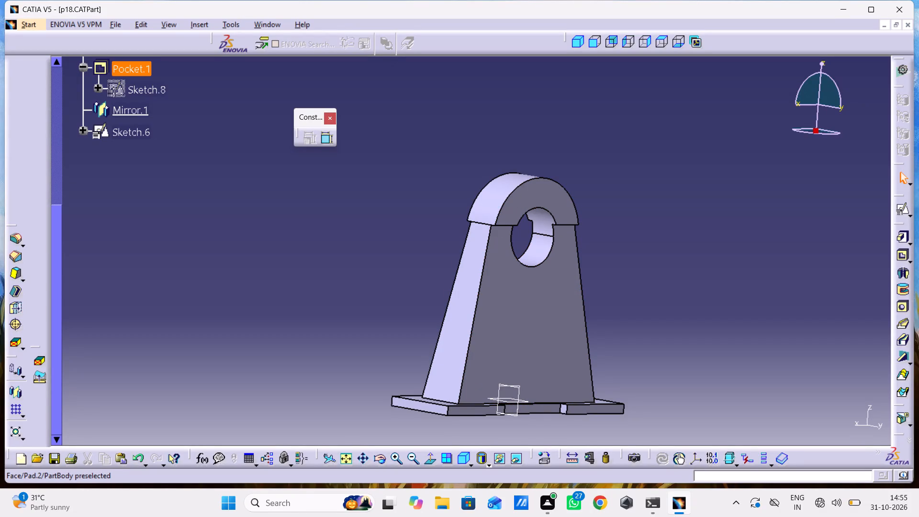
middle_click(596, 288)
right_click(596, 288)
middle_drag(666, 277, 400, 267)
right_drag(666, 277, 400, 267)
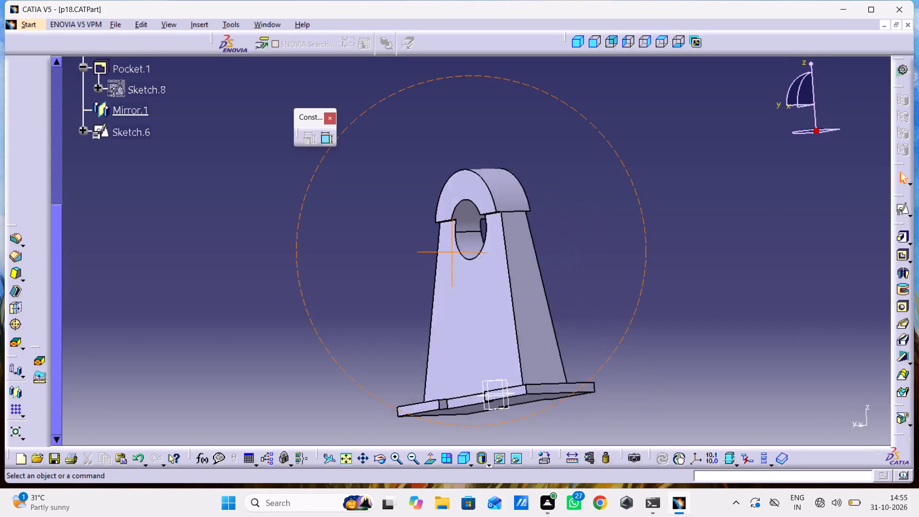
middle_drag(400, 267, 525, 282)
right_drag(400, 267, 525, 282)
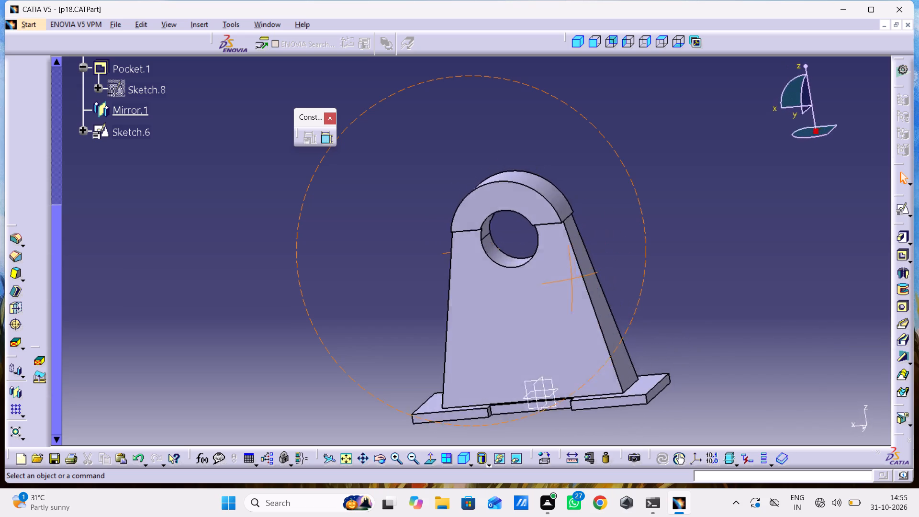
middle_drag(525, 282, 662, 256)
right_drag(525, 282, 662, 256)
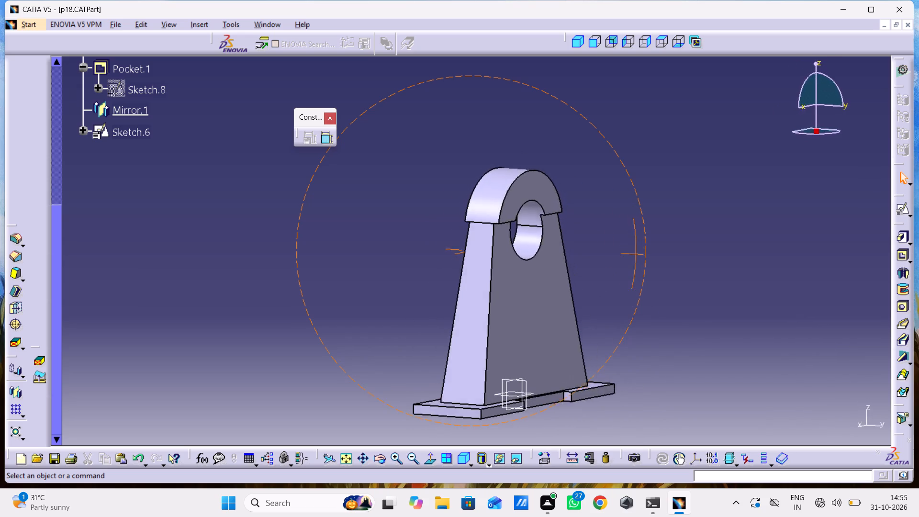
middle_drag(662, 256, 503, 272)
right_drag(662, 256, 503, 272)
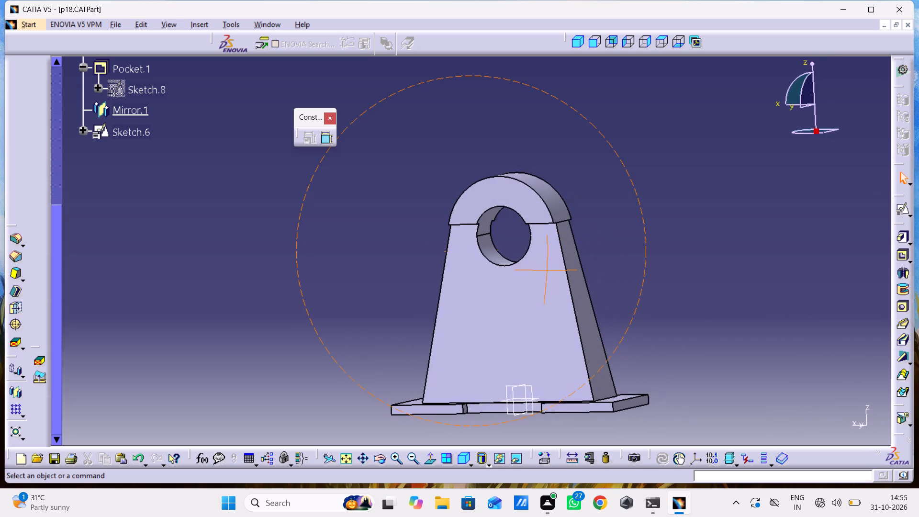
right_drag(503, 272, 605, 289)
middle_drag(503, 272, 606, 275)
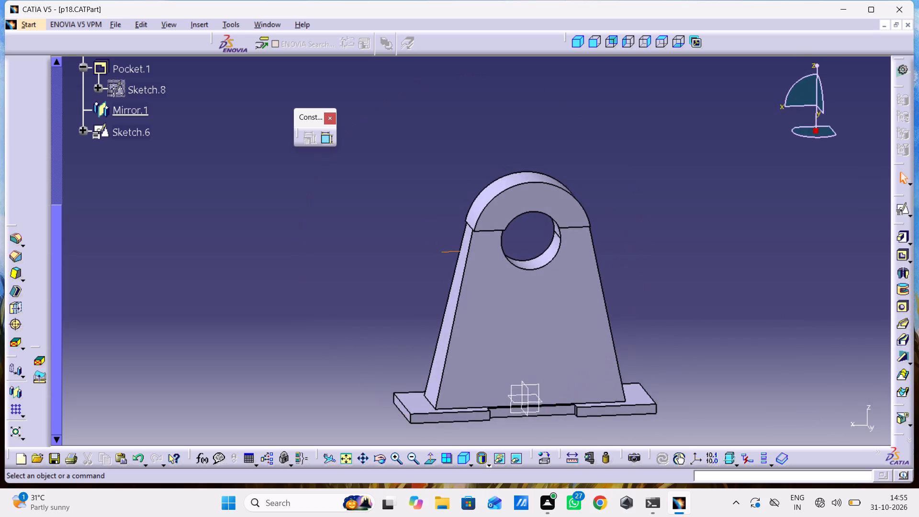
middle_drag(606, 275, 615, 251)
middle_drag(584, 320, 593, 184)
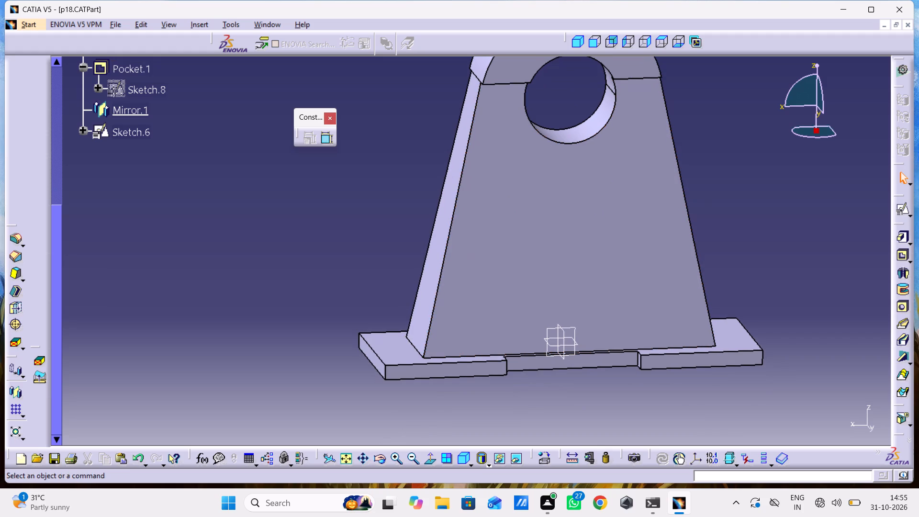
middle_drag(564, 227, 497, 286)
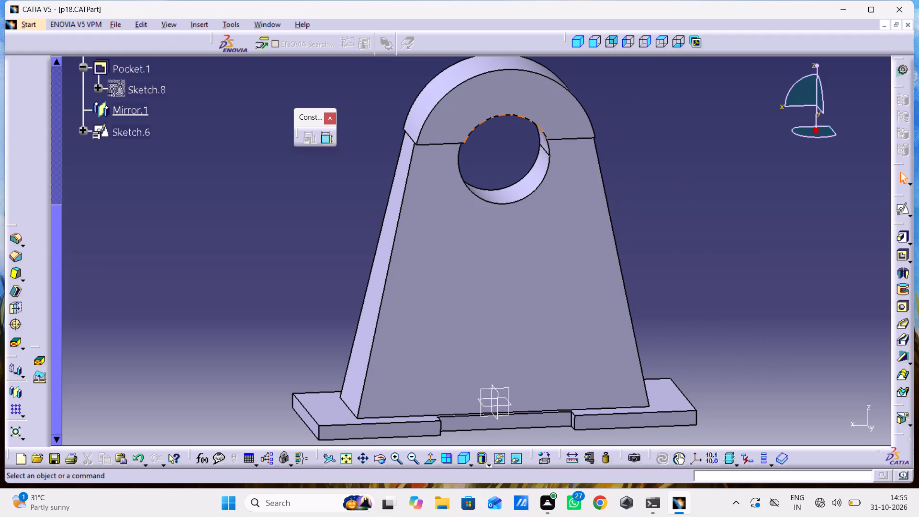
click(475, 110)
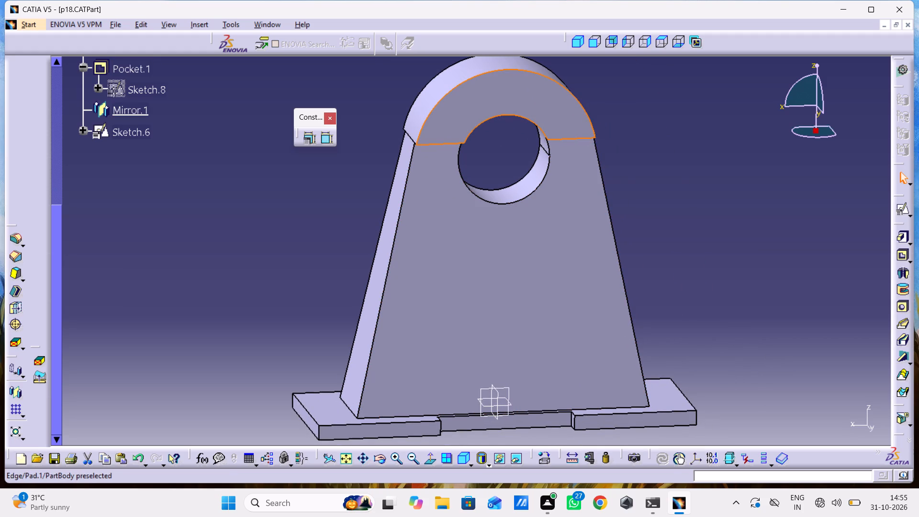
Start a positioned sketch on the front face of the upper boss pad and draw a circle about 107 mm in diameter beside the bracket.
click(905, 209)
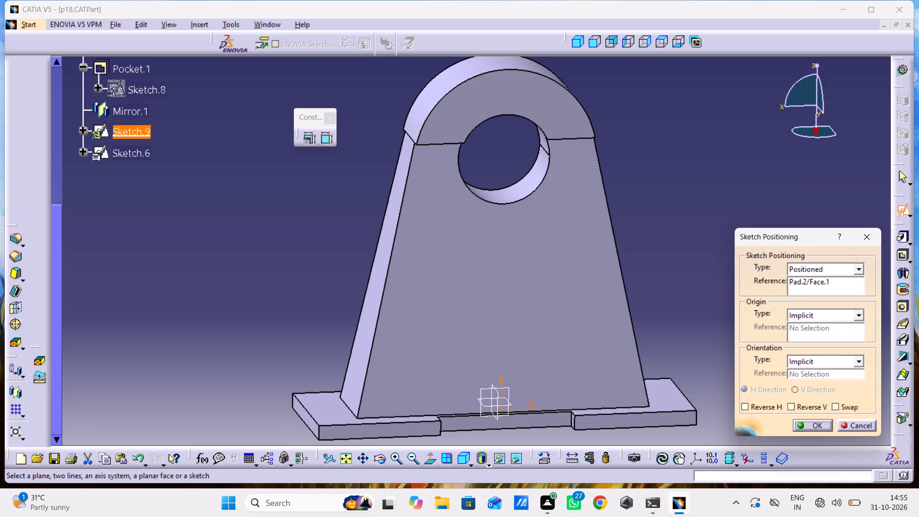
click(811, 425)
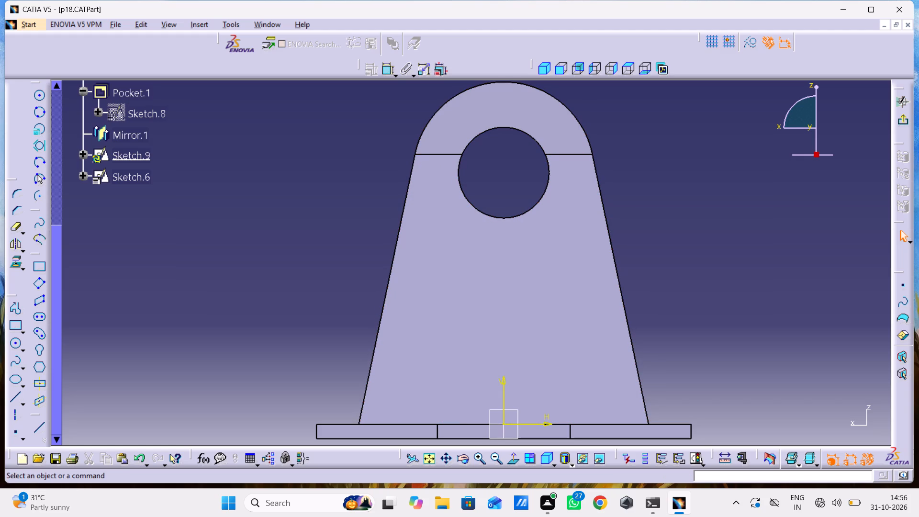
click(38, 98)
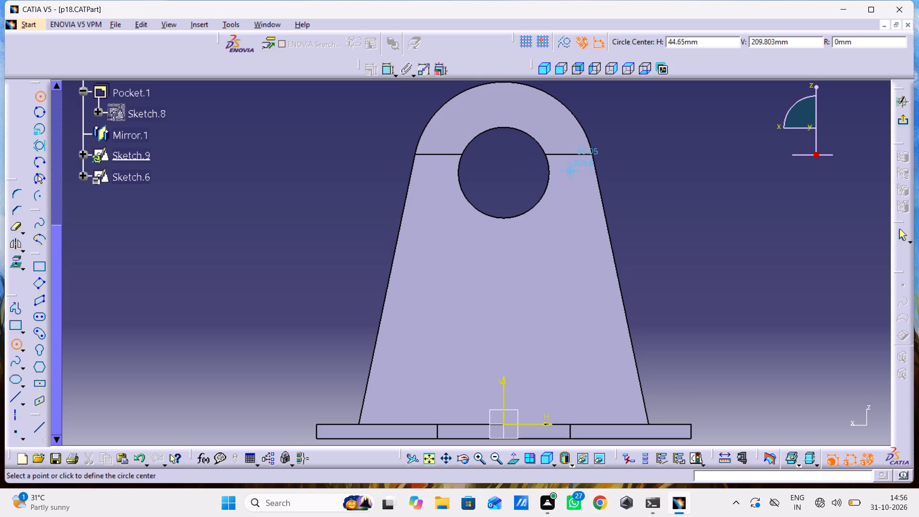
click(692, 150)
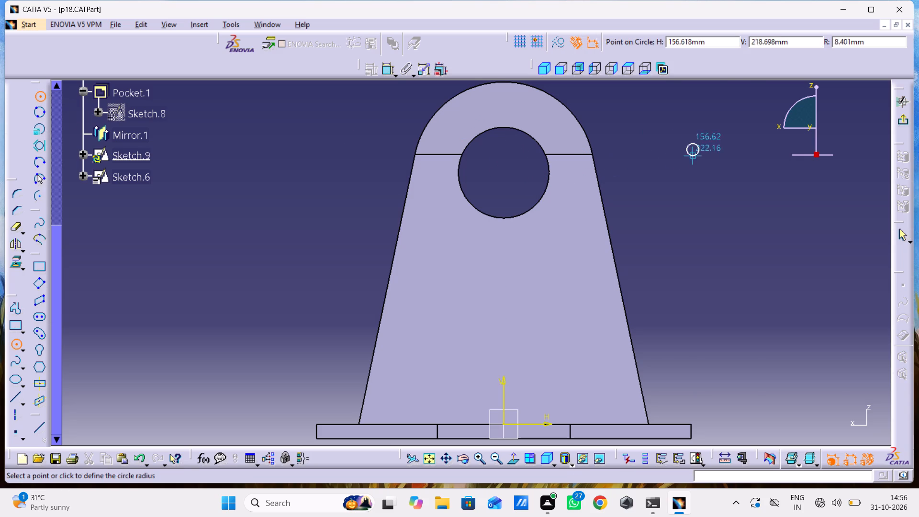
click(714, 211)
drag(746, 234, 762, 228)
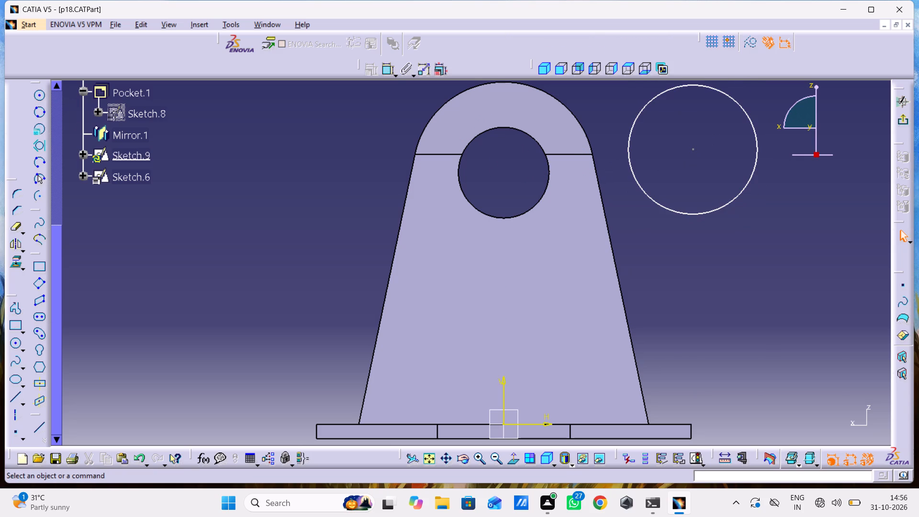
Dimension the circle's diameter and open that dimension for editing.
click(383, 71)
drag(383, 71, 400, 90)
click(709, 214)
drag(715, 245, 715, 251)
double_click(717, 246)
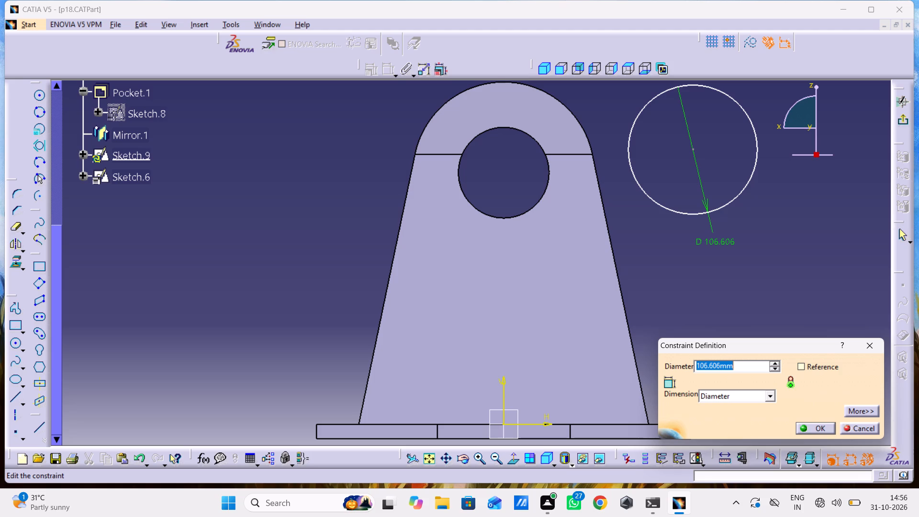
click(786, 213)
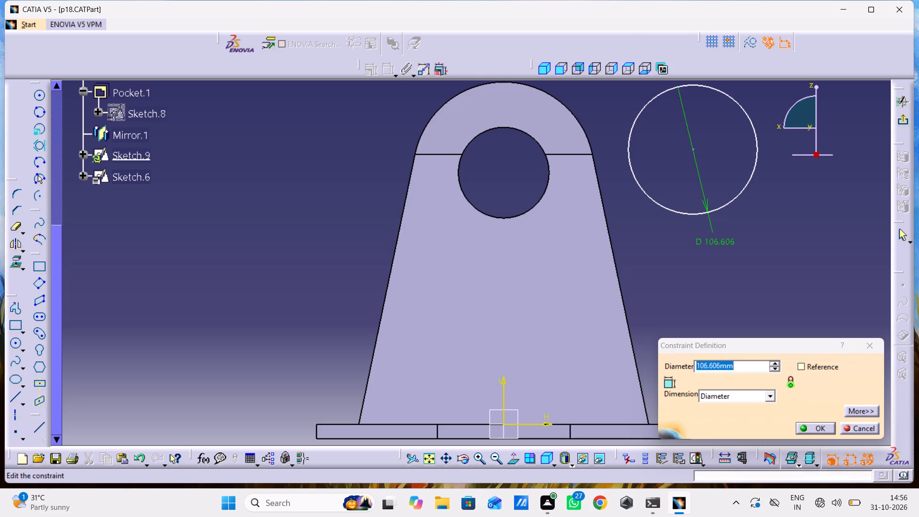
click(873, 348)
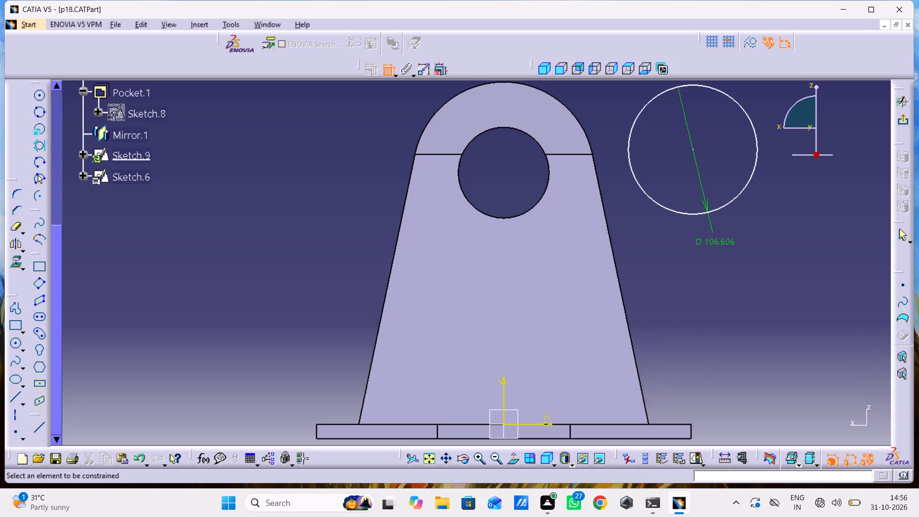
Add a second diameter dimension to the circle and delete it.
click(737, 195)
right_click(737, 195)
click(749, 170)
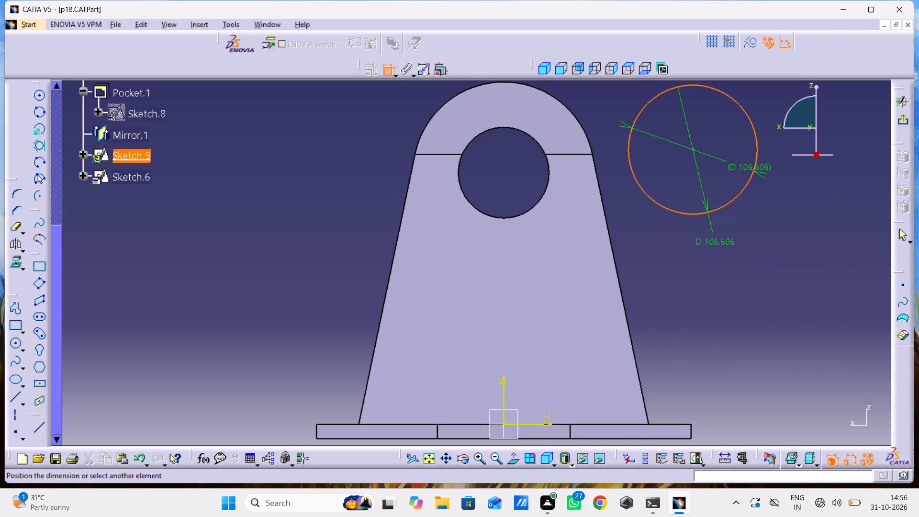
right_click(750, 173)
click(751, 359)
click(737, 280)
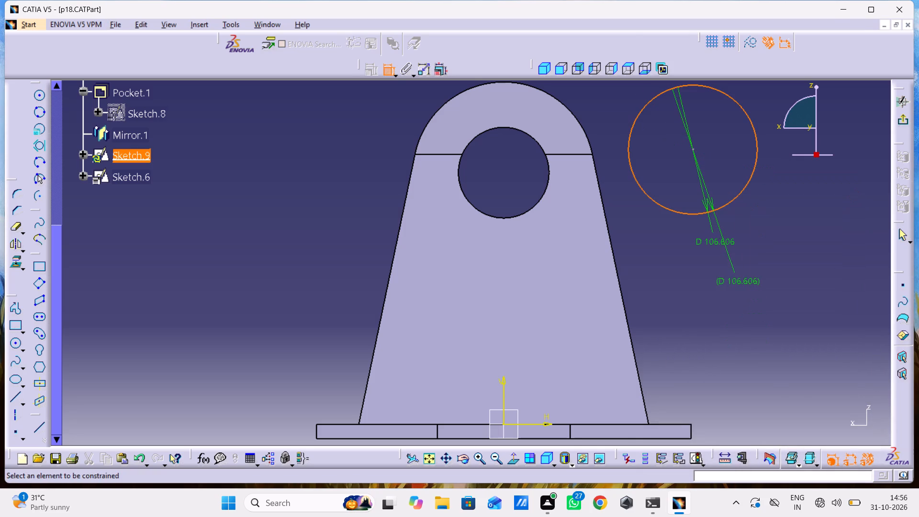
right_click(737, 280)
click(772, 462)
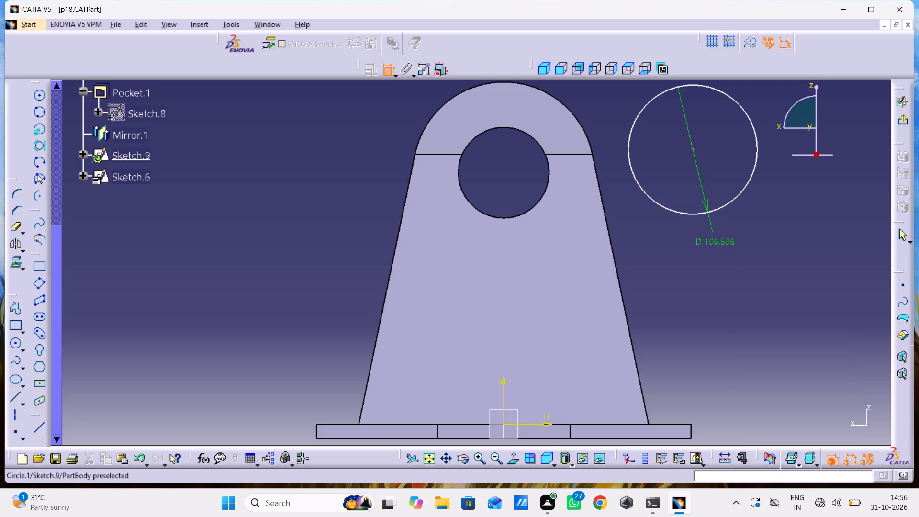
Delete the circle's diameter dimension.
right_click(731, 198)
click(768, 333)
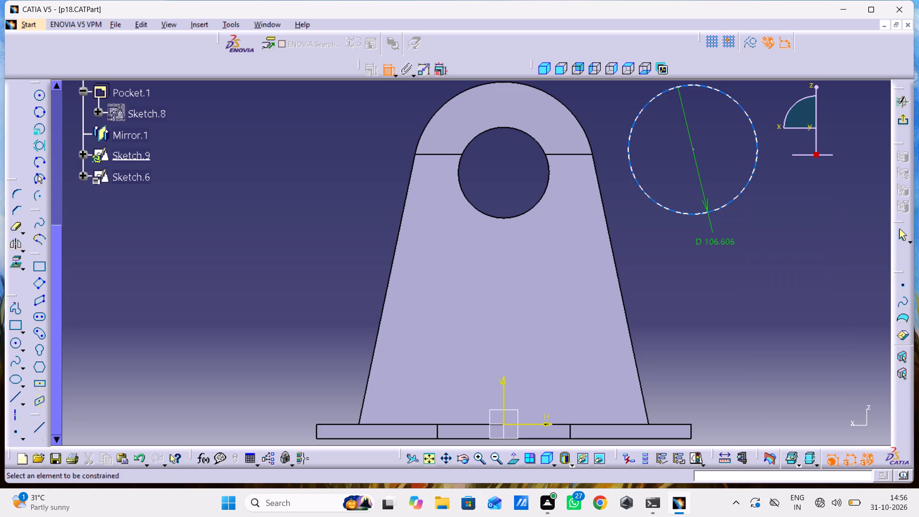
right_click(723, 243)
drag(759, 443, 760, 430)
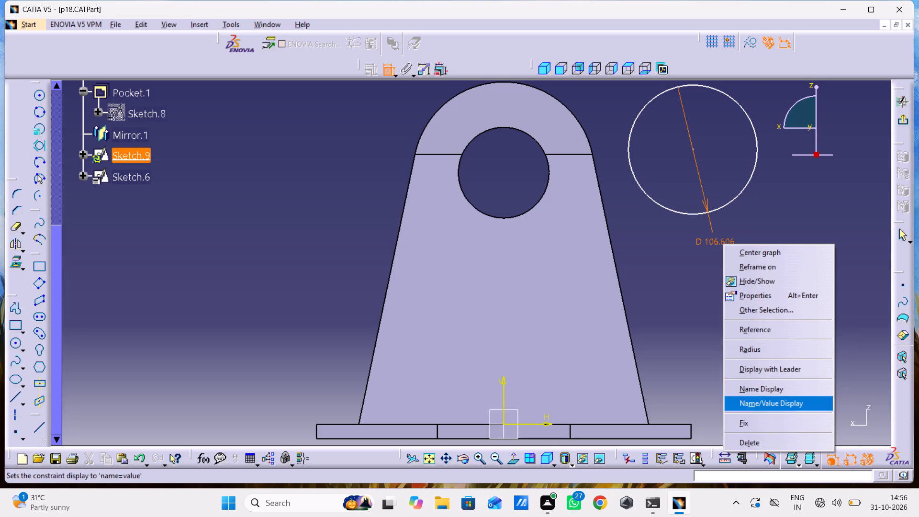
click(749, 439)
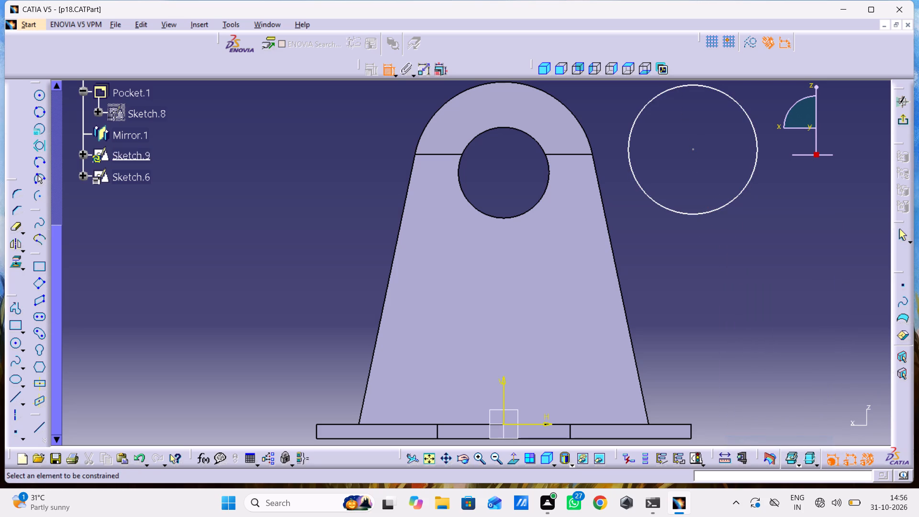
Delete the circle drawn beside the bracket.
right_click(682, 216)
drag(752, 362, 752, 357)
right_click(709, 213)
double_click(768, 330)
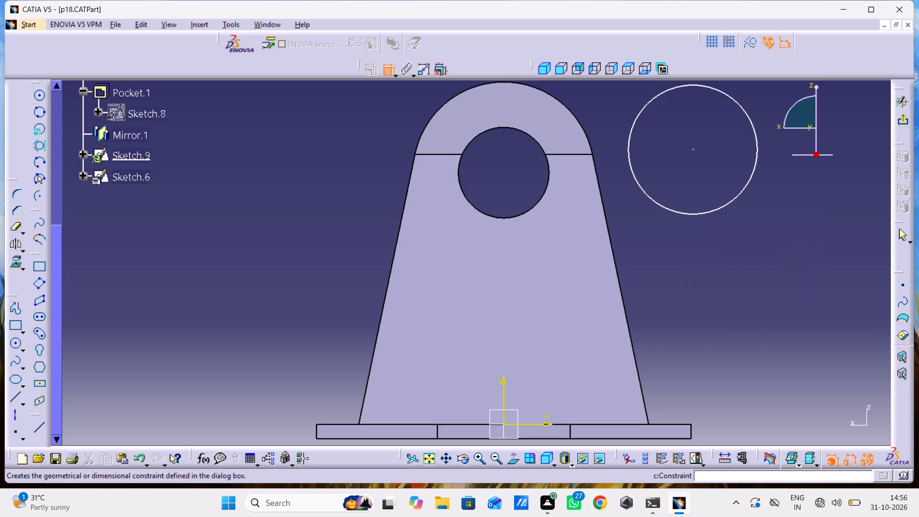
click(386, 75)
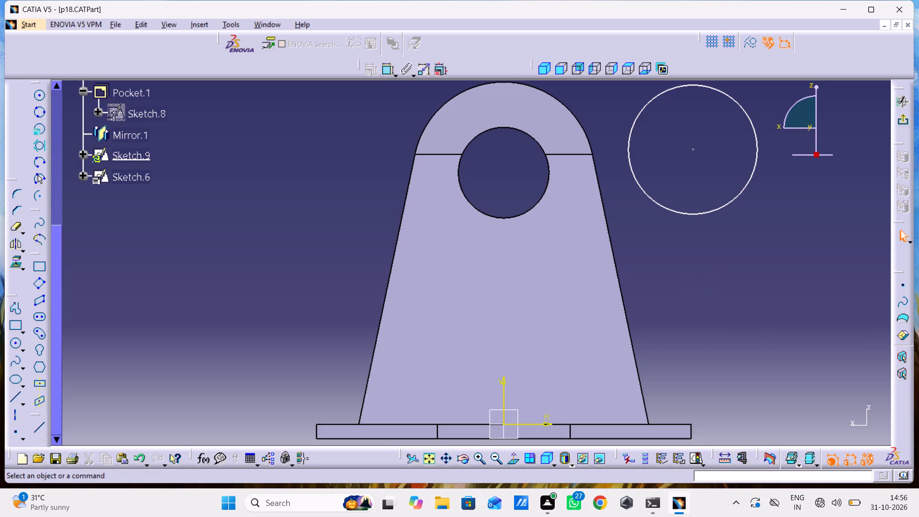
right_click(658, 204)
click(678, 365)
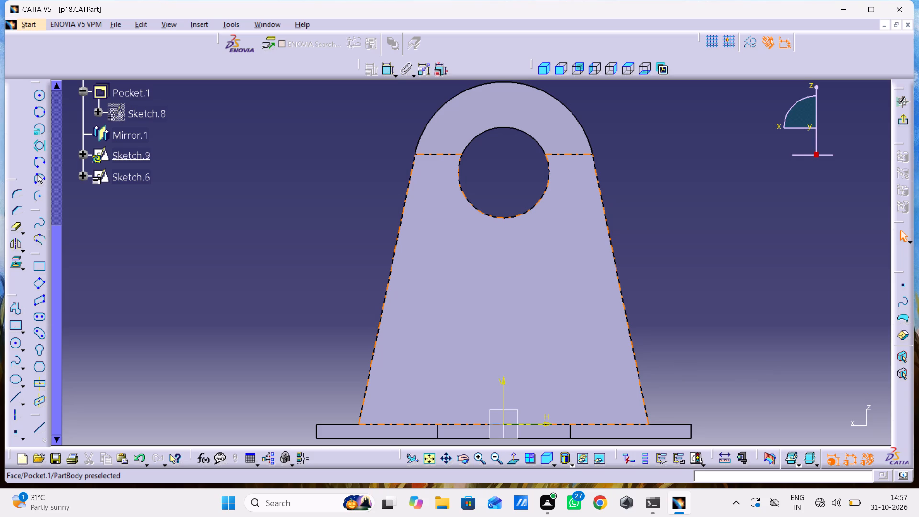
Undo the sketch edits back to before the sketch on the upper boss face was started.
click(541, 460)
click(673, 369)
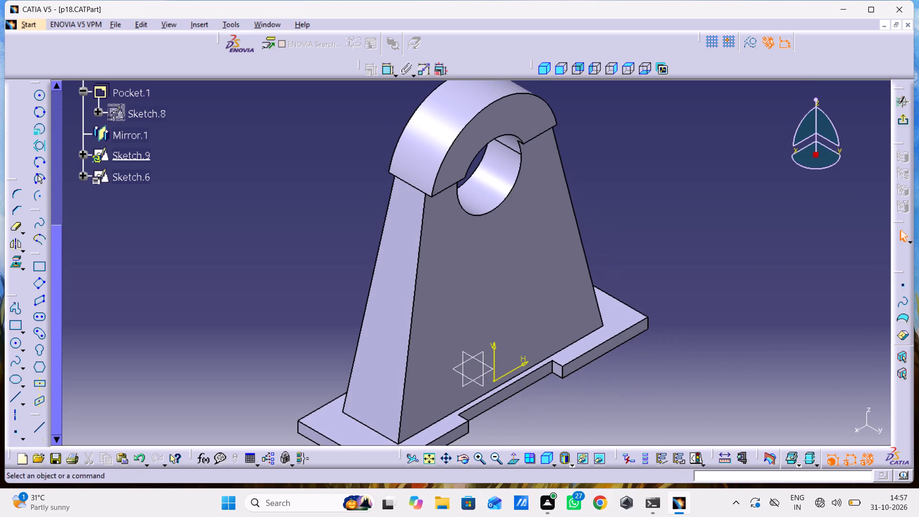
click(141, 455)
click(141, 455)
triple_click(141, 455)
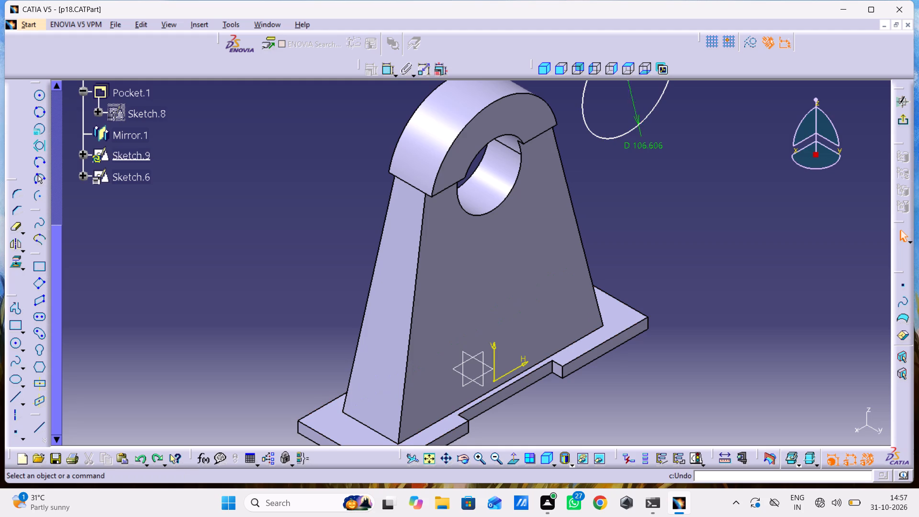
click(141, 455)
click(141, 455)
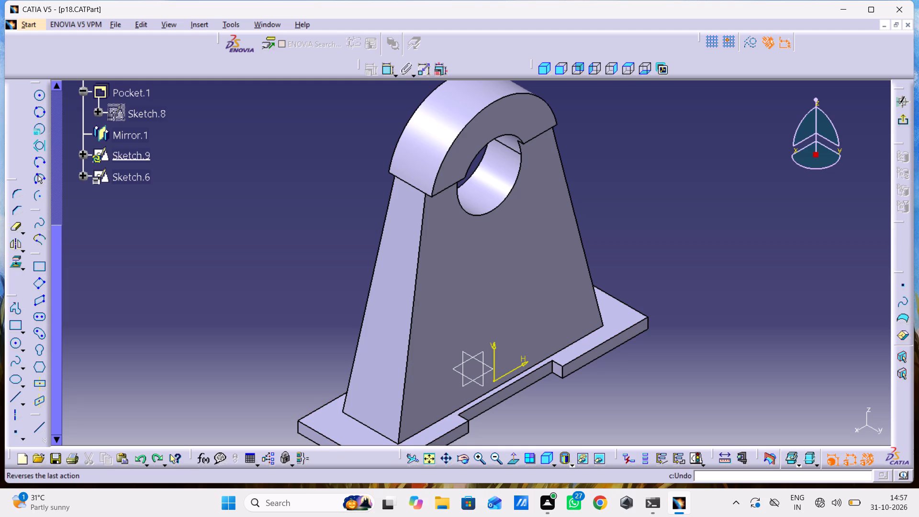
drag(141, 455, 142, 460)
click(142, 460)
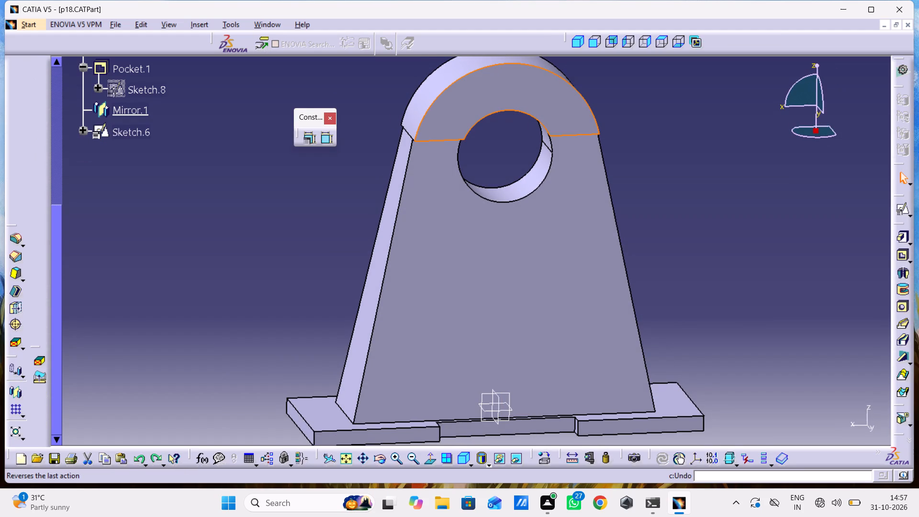
Start a positioned sketch on the zx plane with implicit origin and orientation.
drag(774, 180, 714, 252)
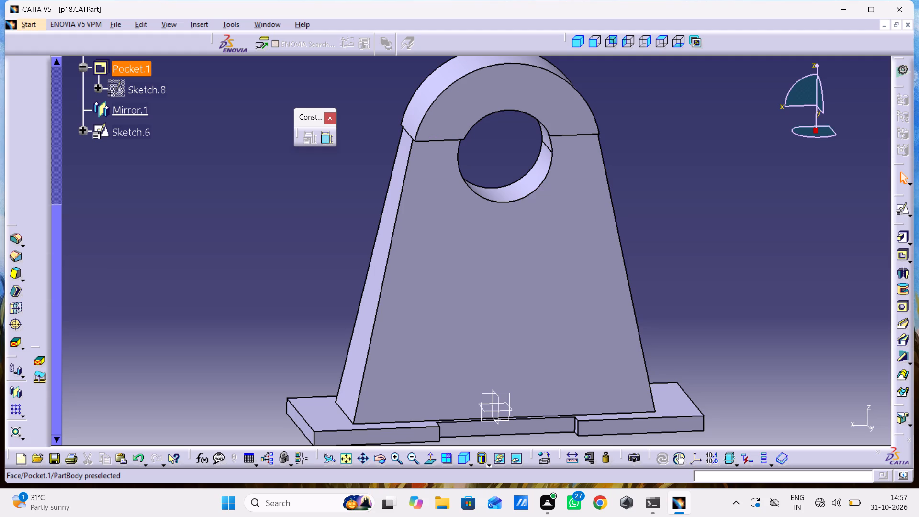
click(512, 394)
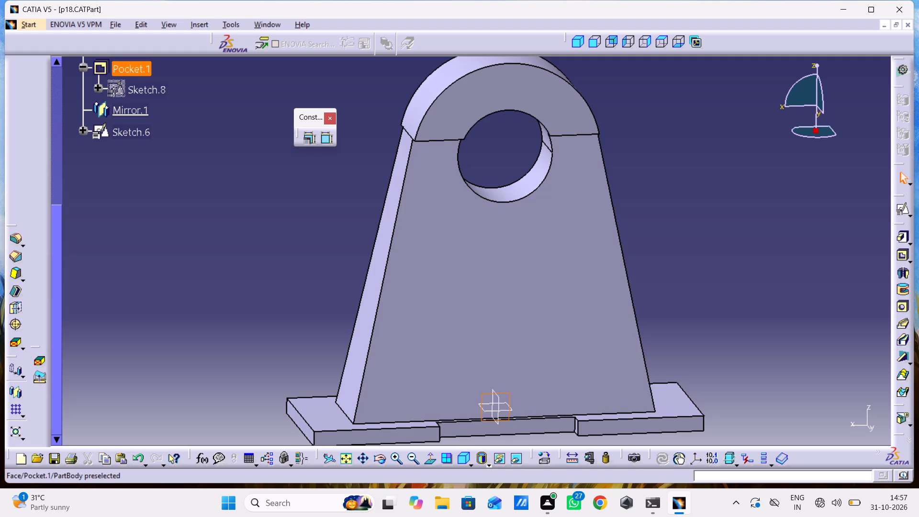
click(901, 210)
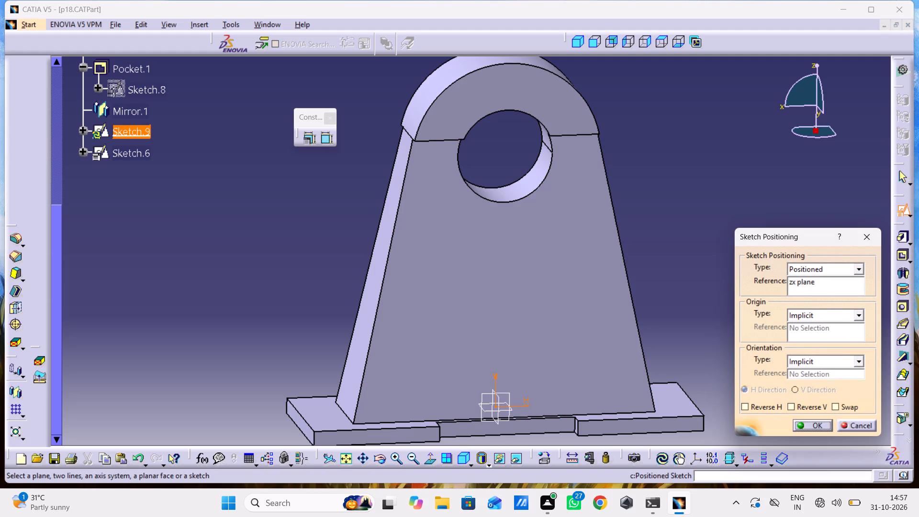
click(804, 419)
click(810, 427)
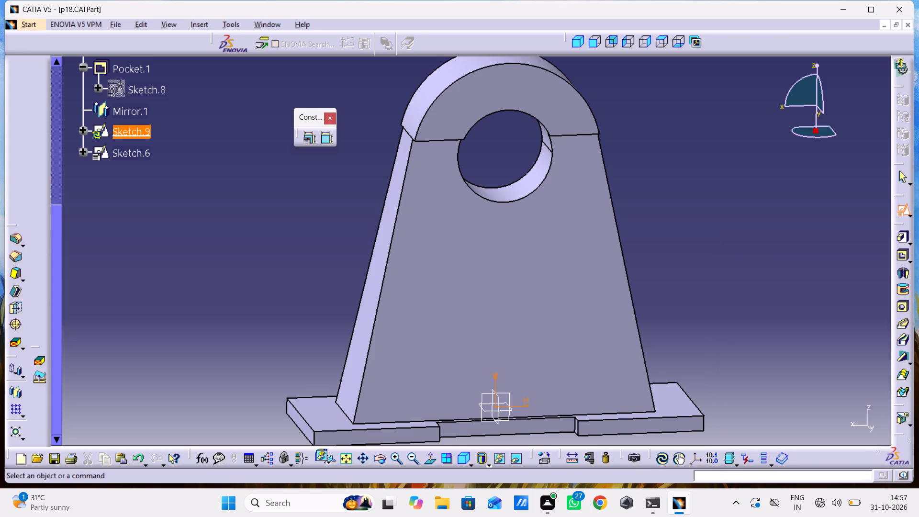
Draw a closed four-sided tapered profile about 210 mm high with a horizontal base, beside the bracket on the negative H side.
middle_drag(770, 332, 765, 298)
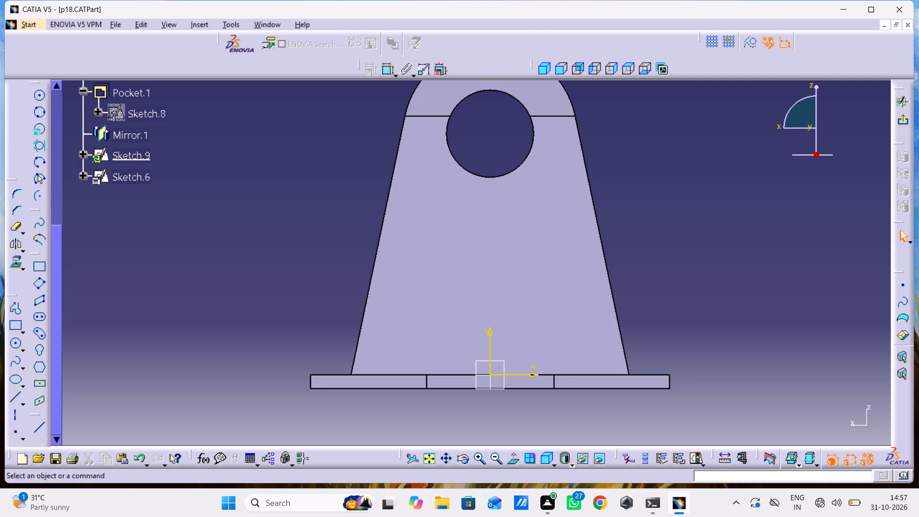
middle_drag(628, 231, 636, 282)
right_click(628, 231)
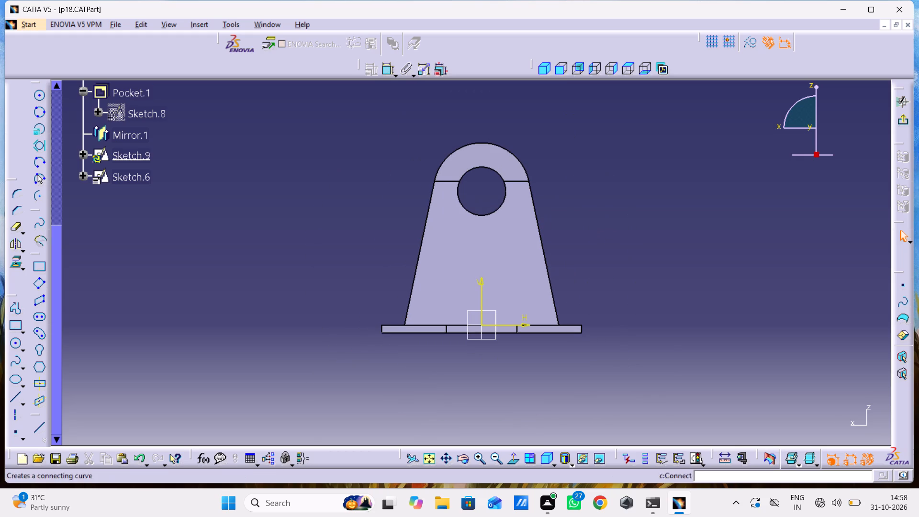
double_click(15, 307)
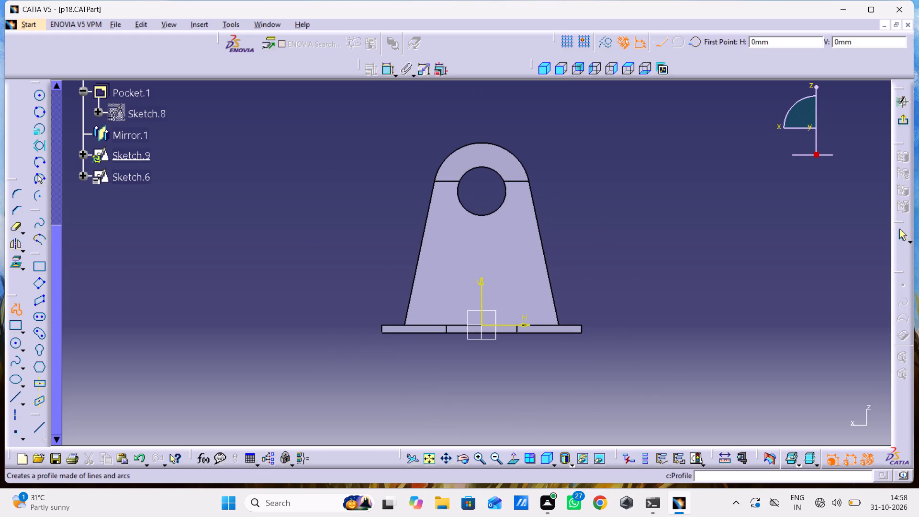
middle_drag(424, 311, 431, 298)
right_click(424, 311)
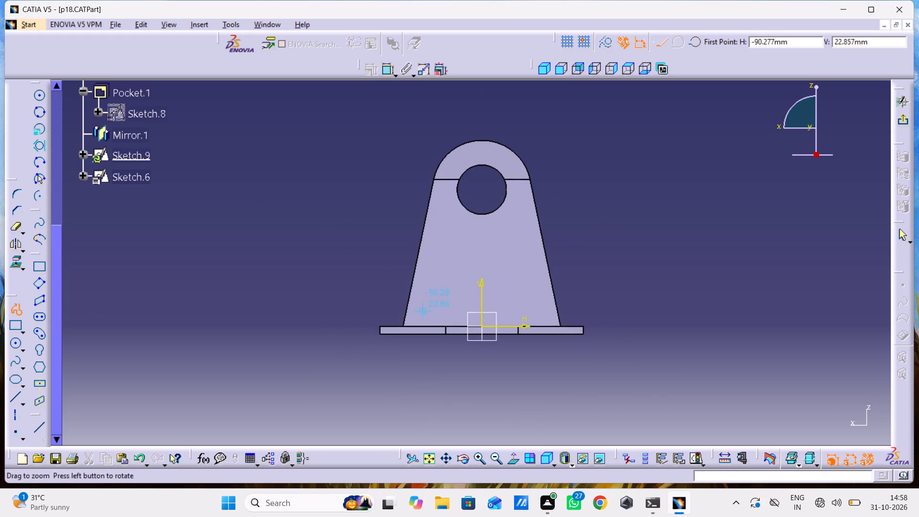
middle_drag(431, 298, 431, 286)
middle_drag(462, 301, 582, 319)
click(256, 172)
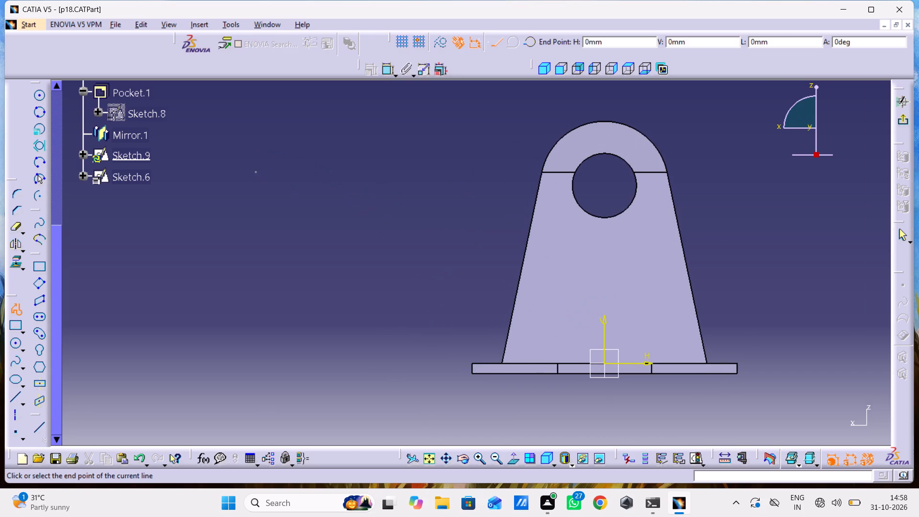
click(368, 169)
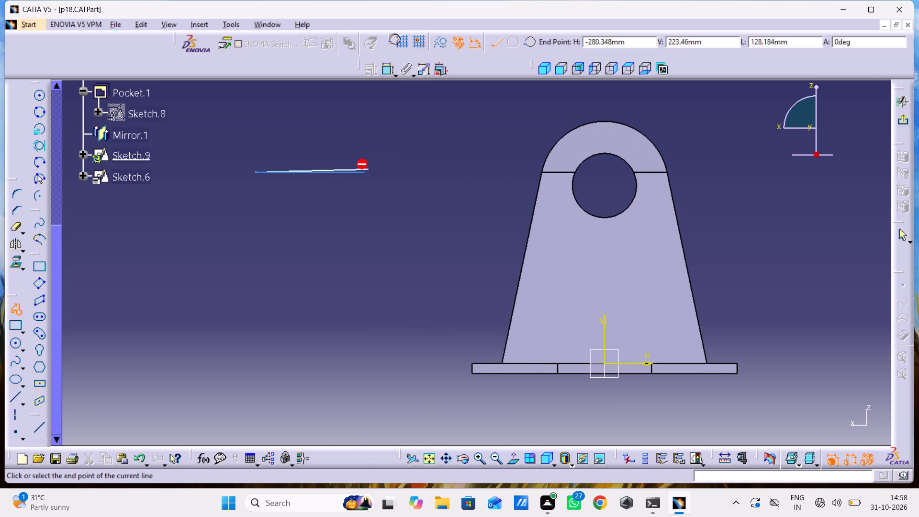
click(417, 354)
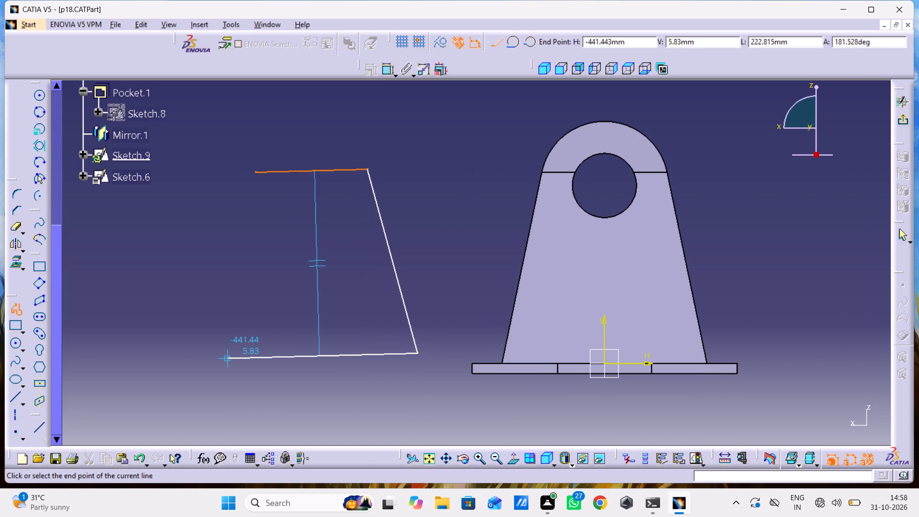
click(246, 353)
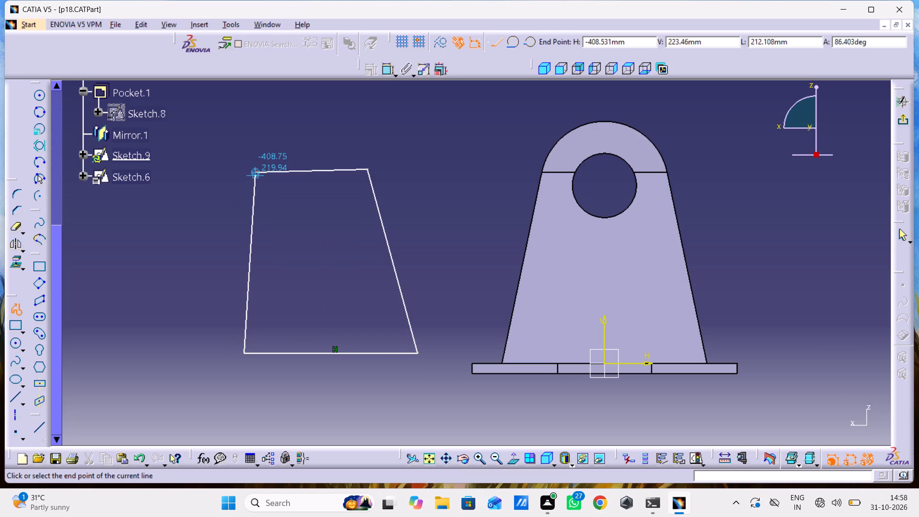
click(257, 170)
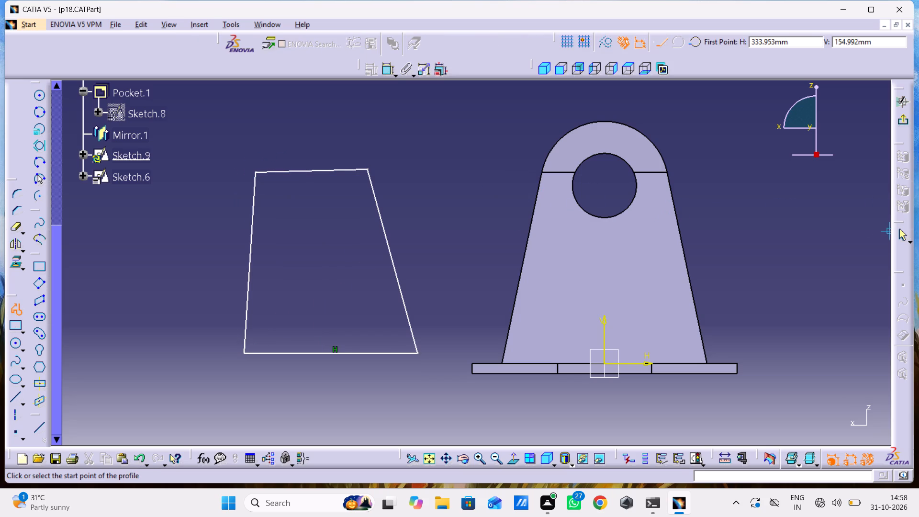
Constrain the two endpoints of the profile's base to be symmetric about the sketch's vertical axis.
click(897, 233)
click(810, 246)
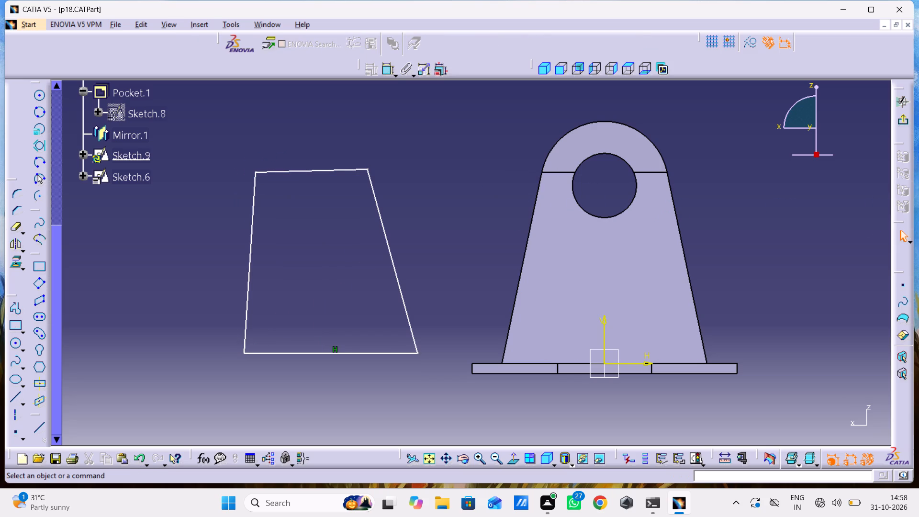
double_click(387, 73)
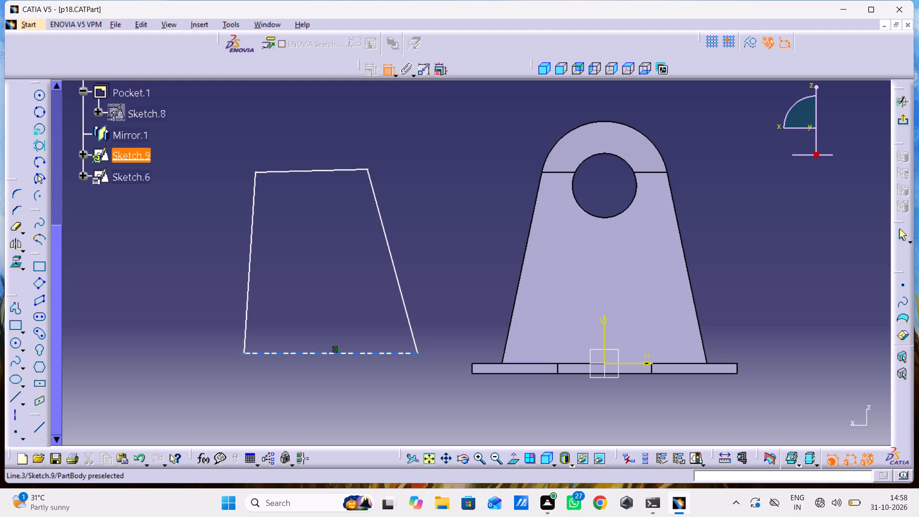
click(245, 356)
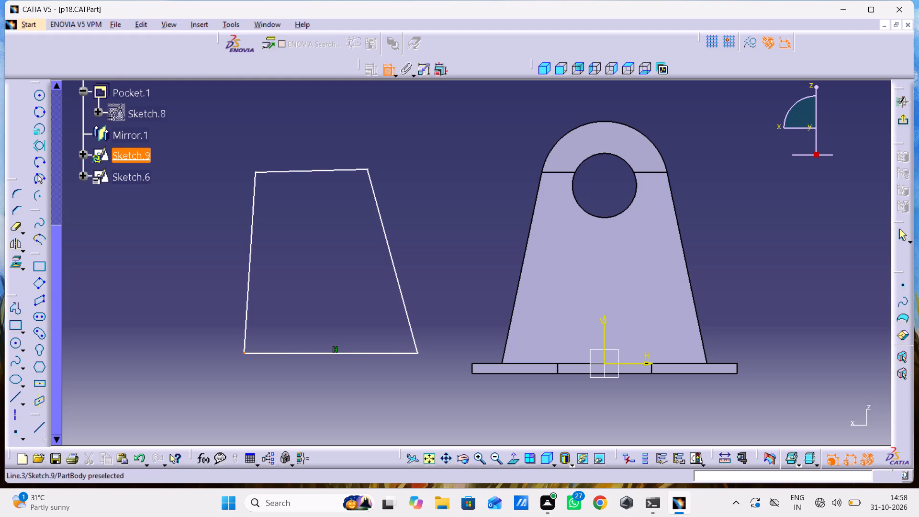
click(418, 353)
right_click(438, 247)
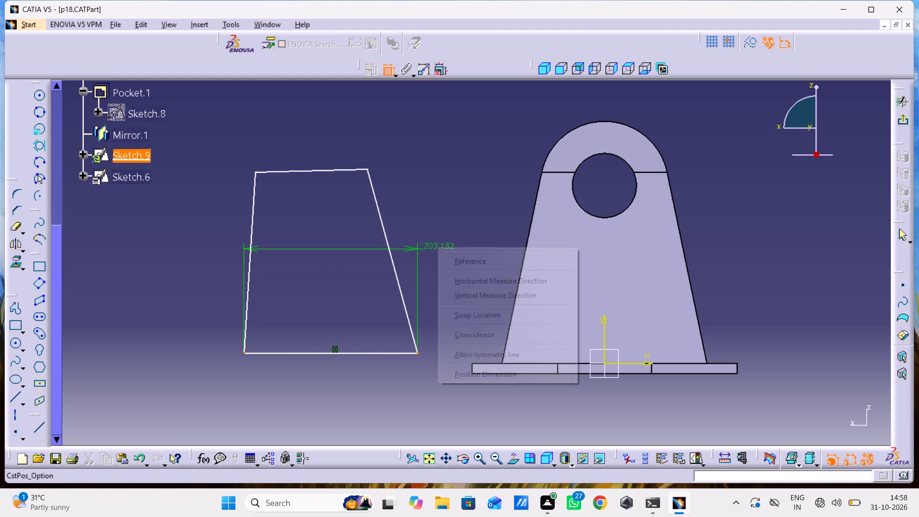
click(493, 351)
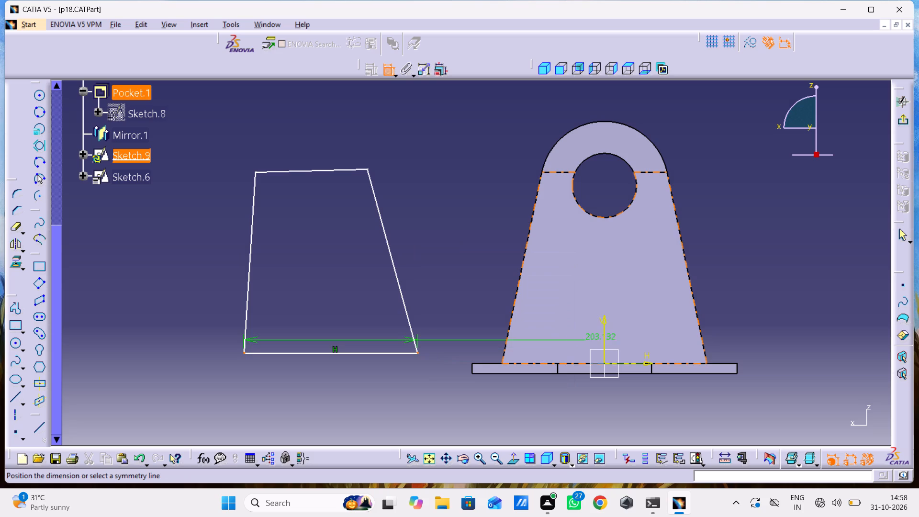
click(605, 337)
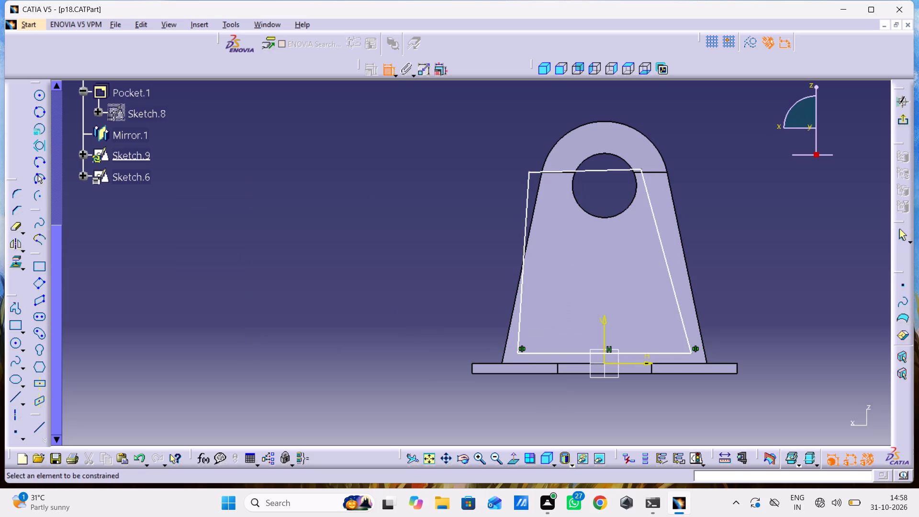
Constrain the profile's two slanted sides to be symmetric about the sketch's vertical axis.
click(528, 194)
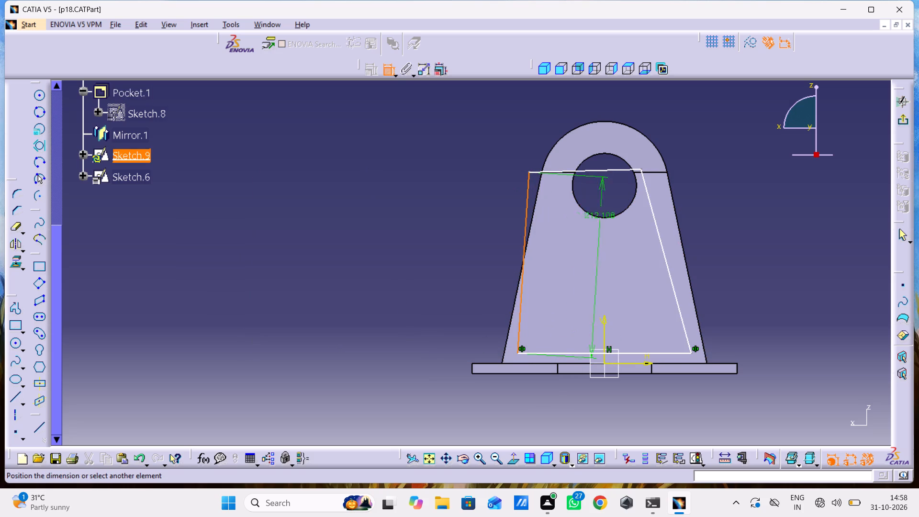
click(653, 208)
right_click(713, 184)
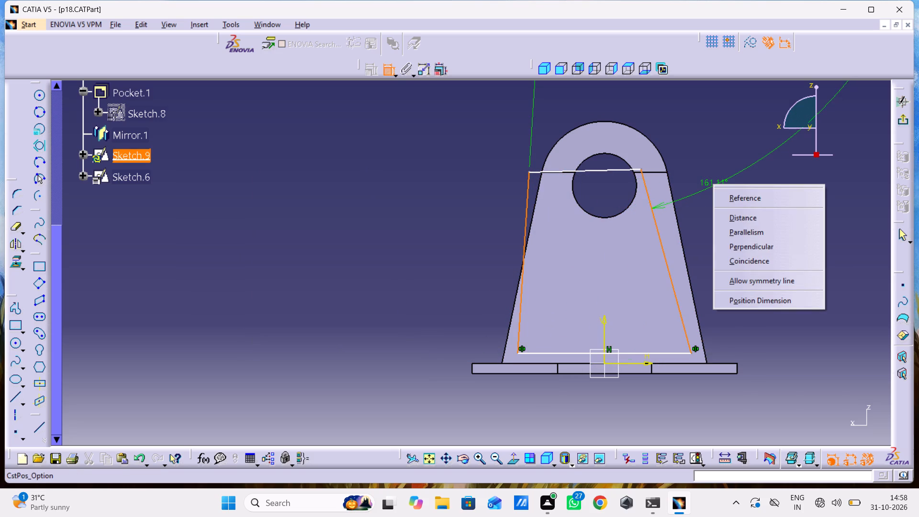
click(733, 284)
click(604, 341)
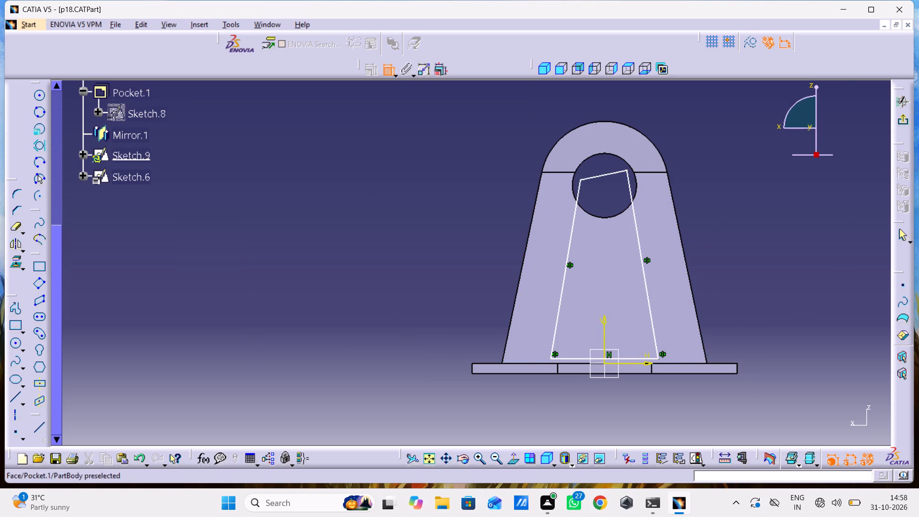
Apply a horizontal constraint to the profile's upper line.
click(607, 176)
right_click(606, 176)
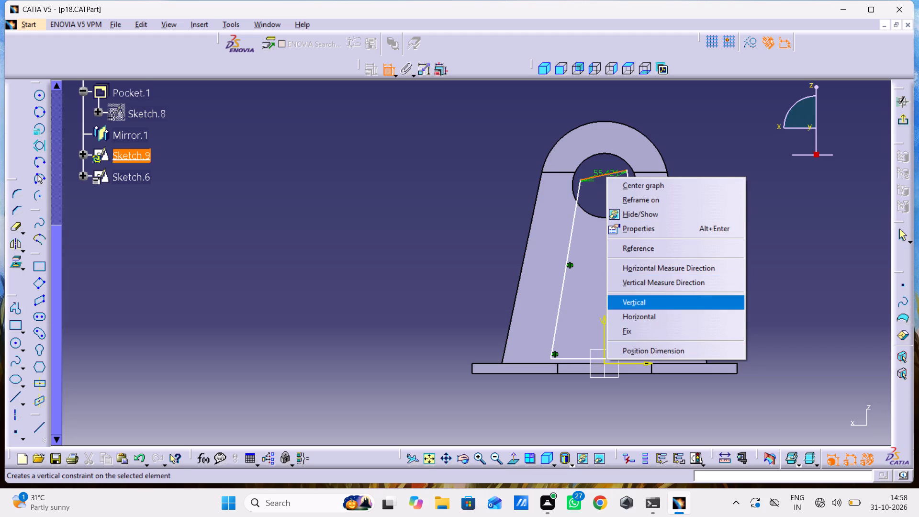
click(673, 315)
click(755, 255)
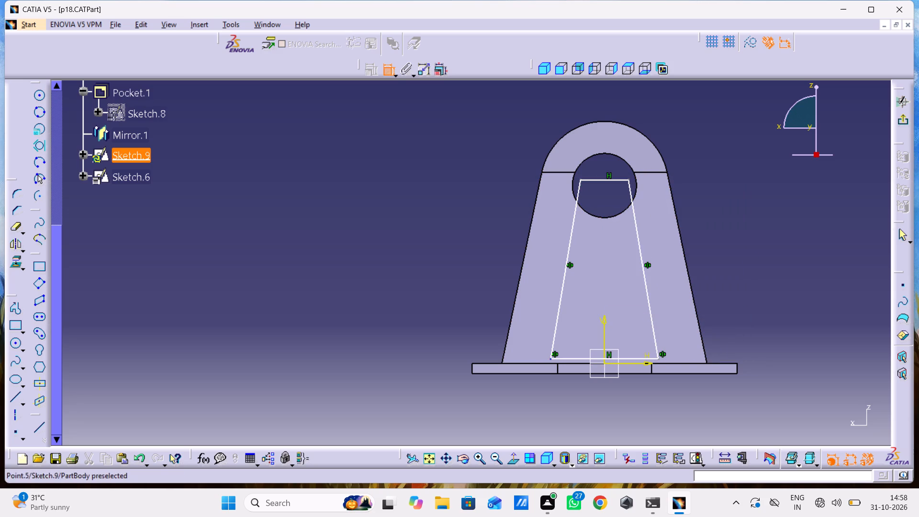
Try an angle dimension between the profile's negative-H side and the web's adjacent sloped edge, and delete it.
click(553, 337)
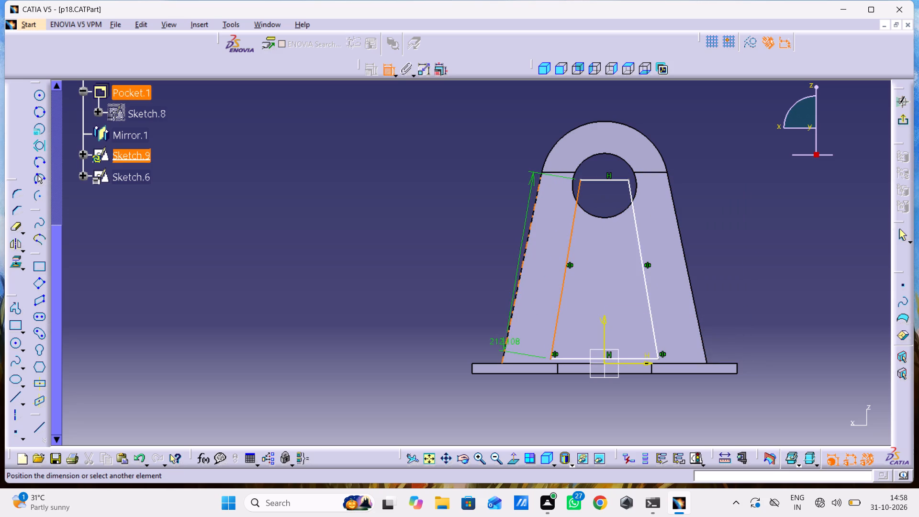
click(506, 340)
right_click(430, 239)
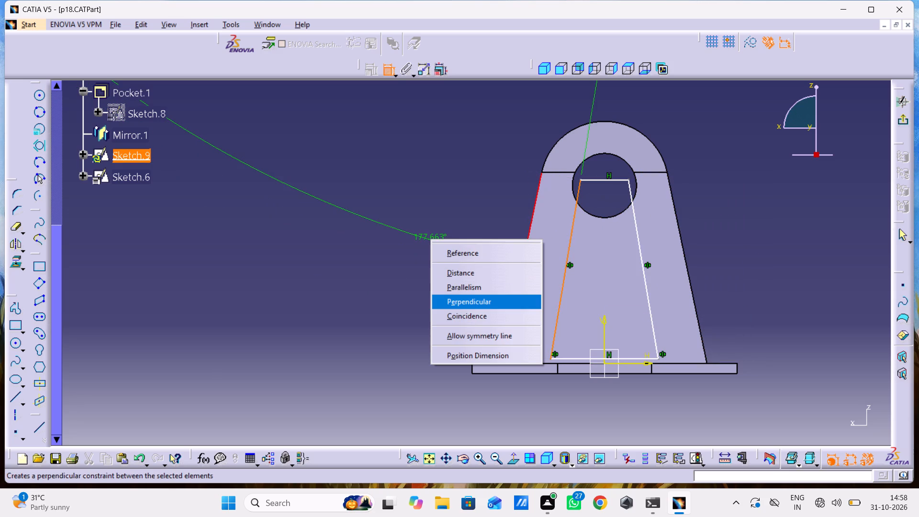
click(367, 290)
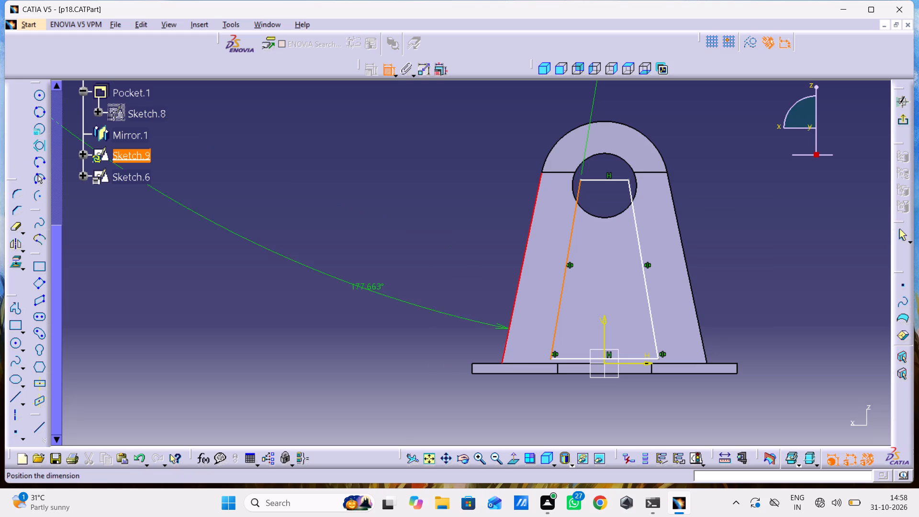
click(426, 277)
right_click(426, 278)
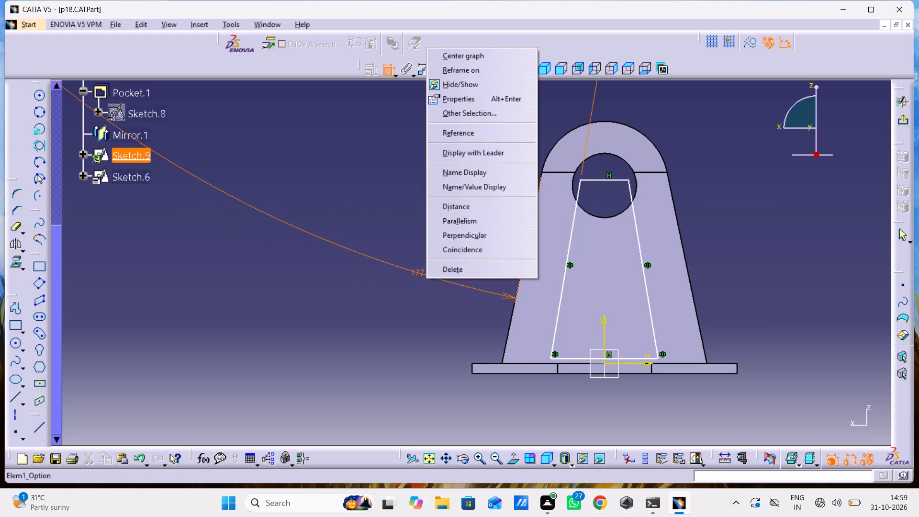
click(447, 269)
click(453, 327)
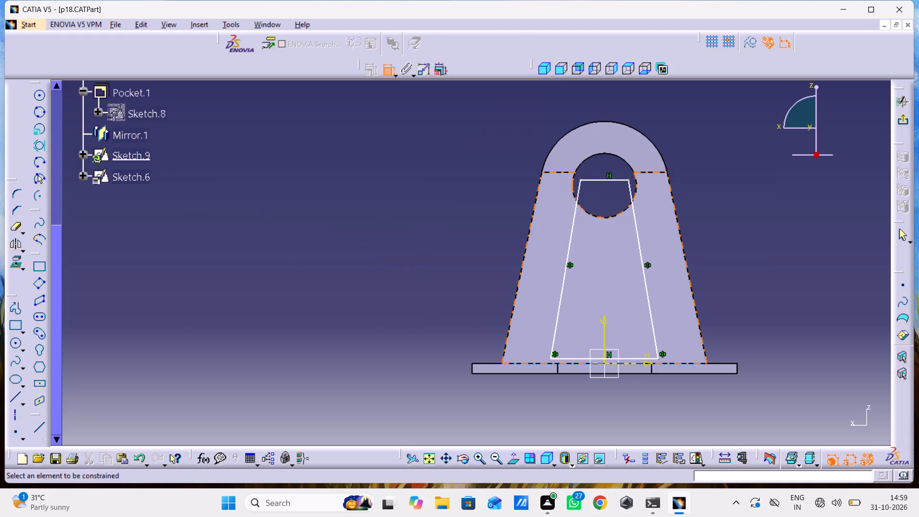
Make the profile's base line coincident with the top edge of the bracket's base plate.
click(560, 356)
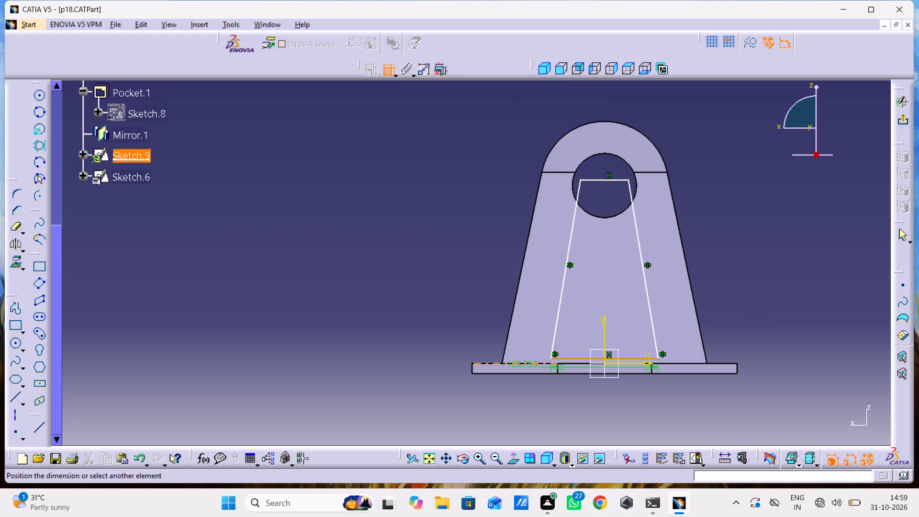
click(523, 362)
right_click(441, 301)
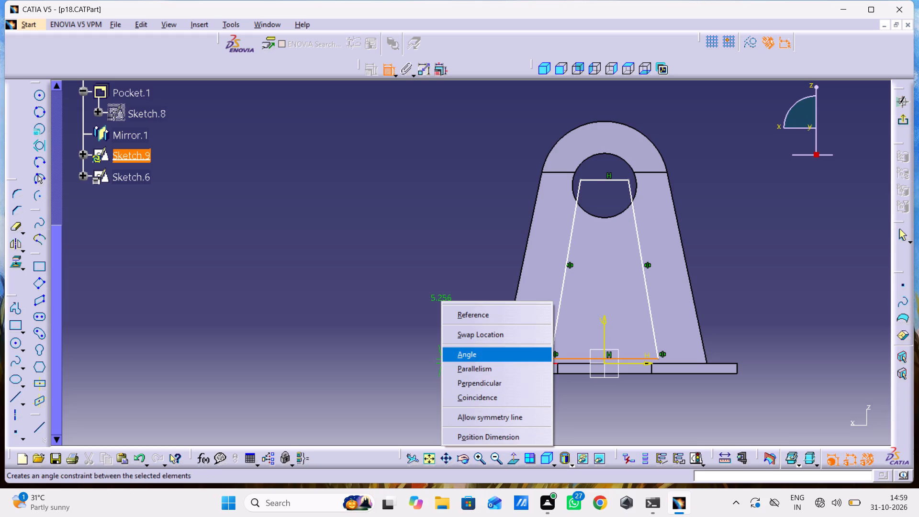
click(476, 397)
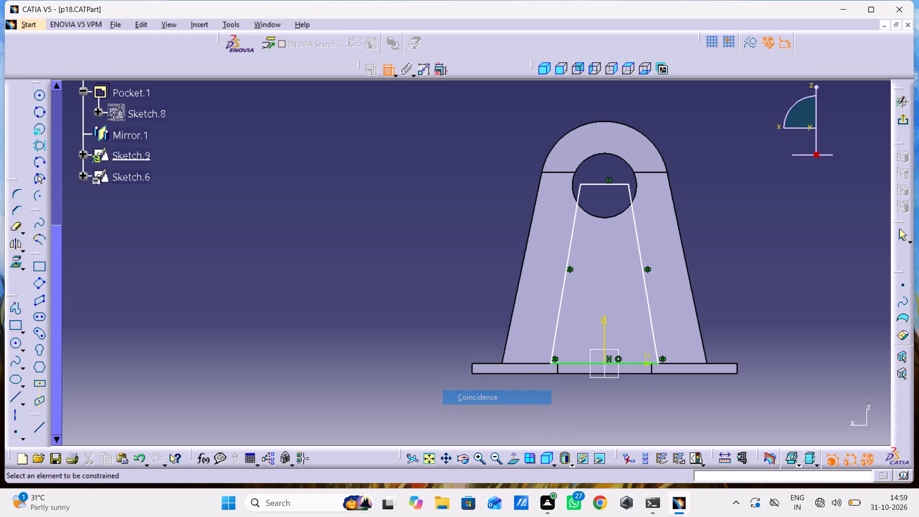
click(431, 338)
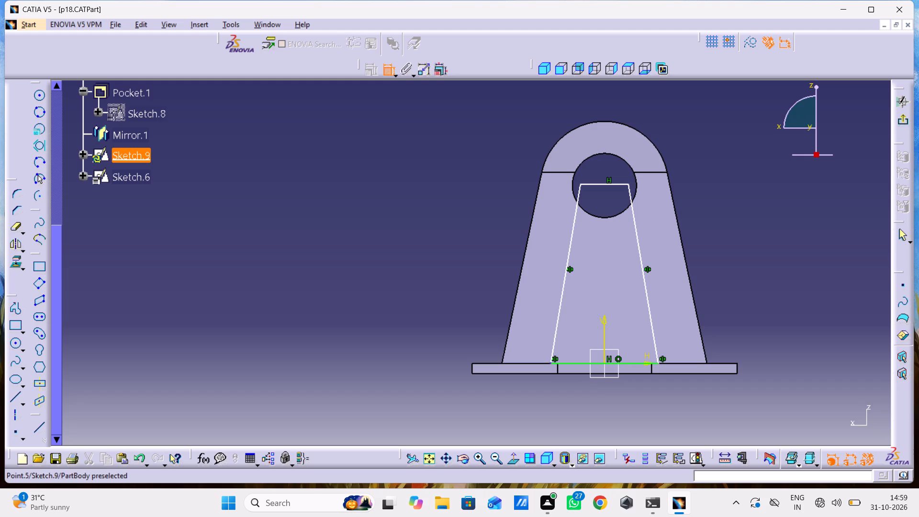
Constrain the profile's negative-H slanted side parallel to the web's adjacent sloped edge.
click(562, 308)
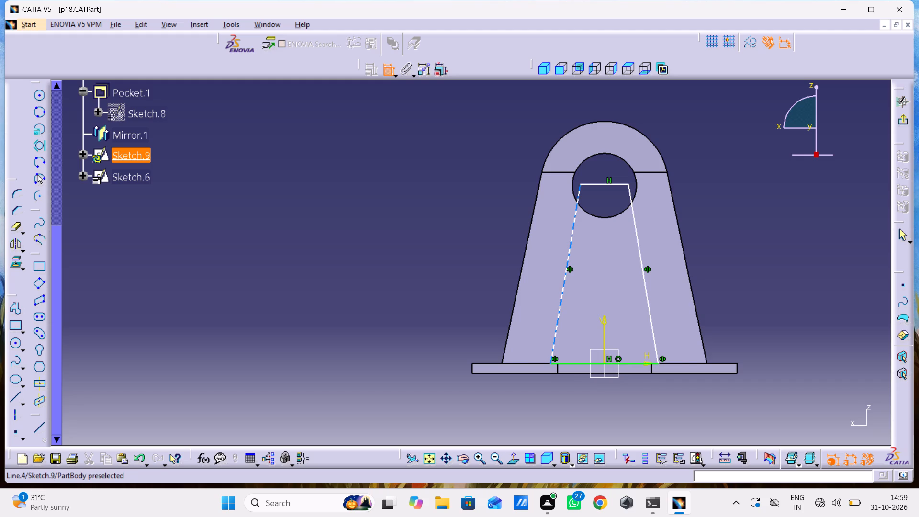
click(515, 318)
right_click(463, 261)
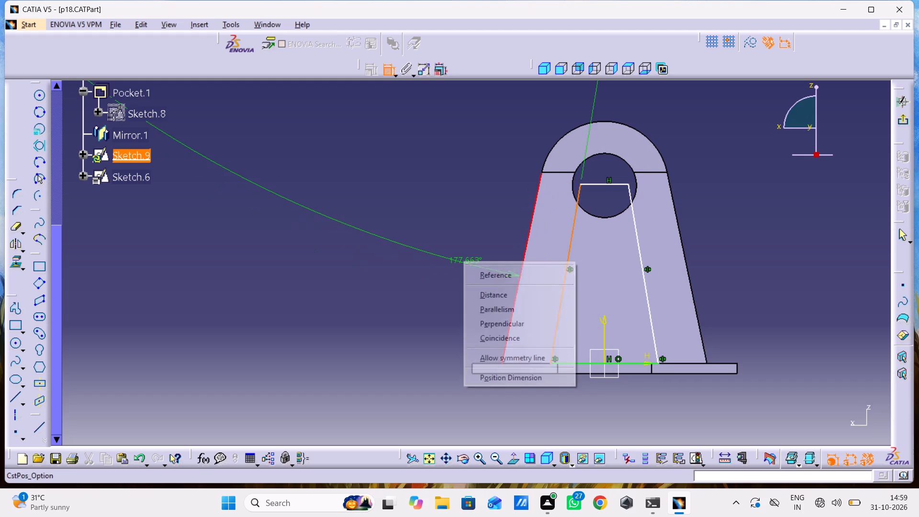
click(494, 307)
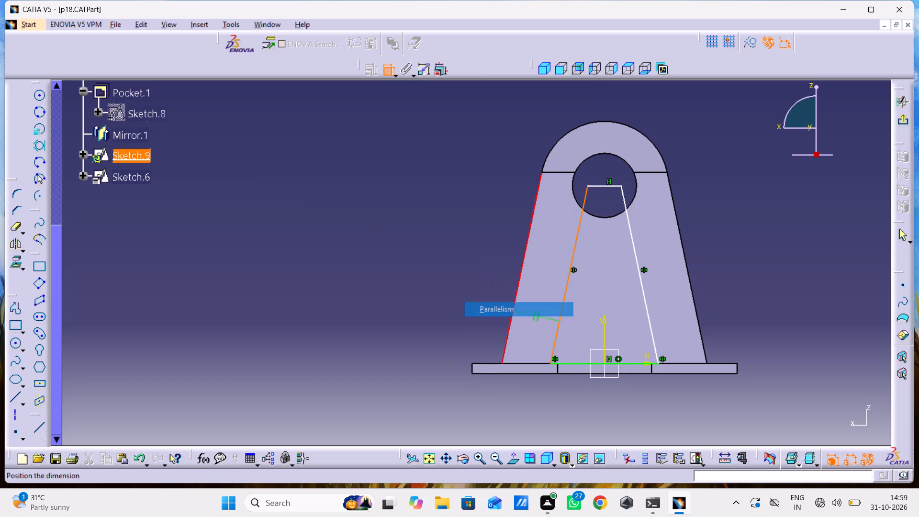
click(426, 281)
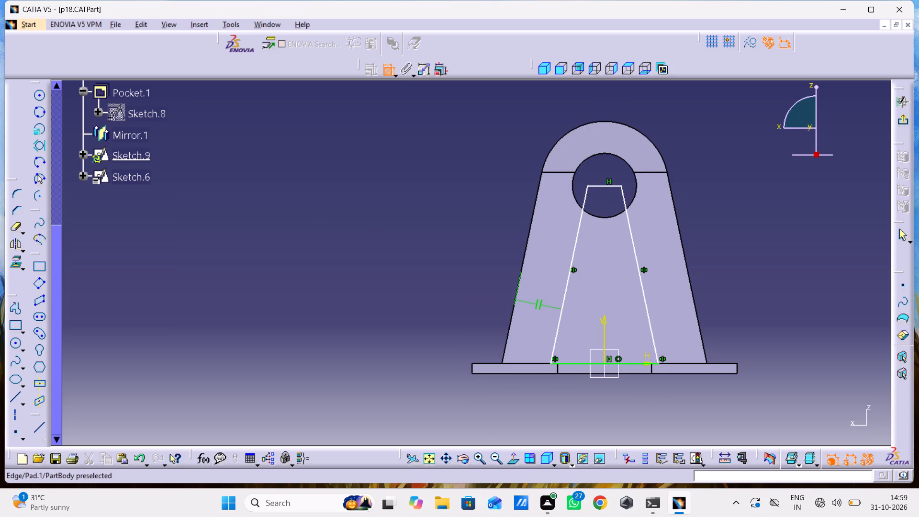
Dimension the distance between the profile's negative-H side and the web's adjacent sloped edge and set it to 8 mm.
click(562, 308)
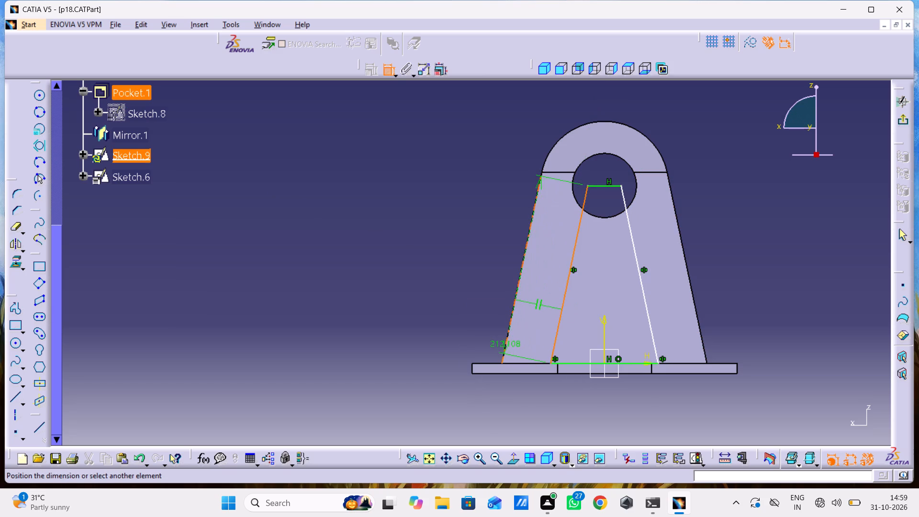
click(503, 349)
click(433, 269)
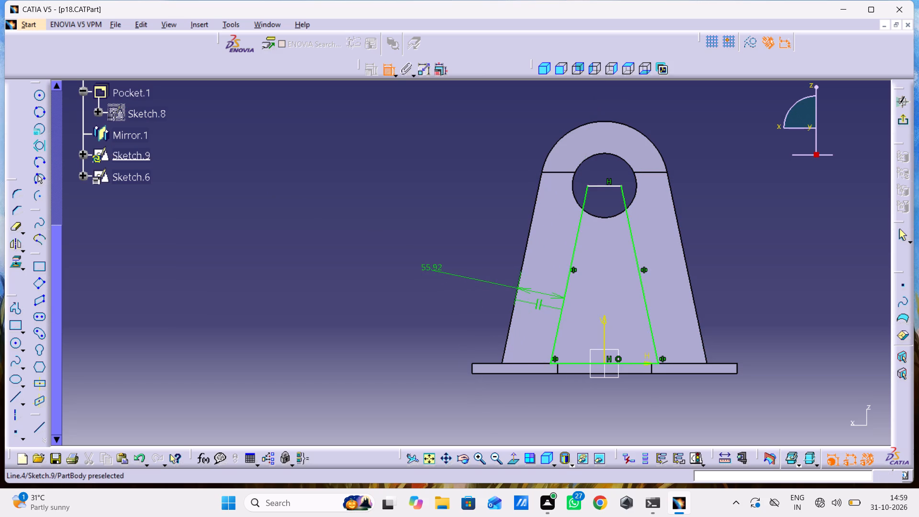
double_click(431, 272)
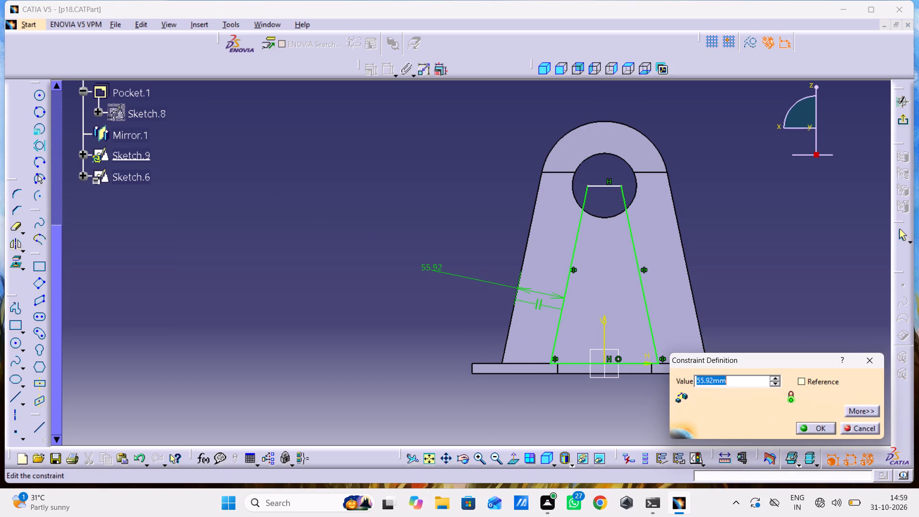
key(8)
key(Return)
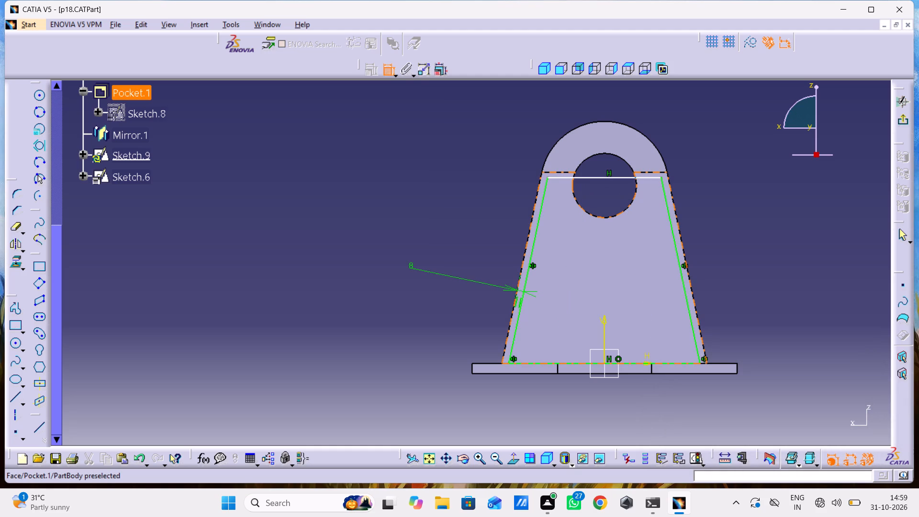
click(464, 164)
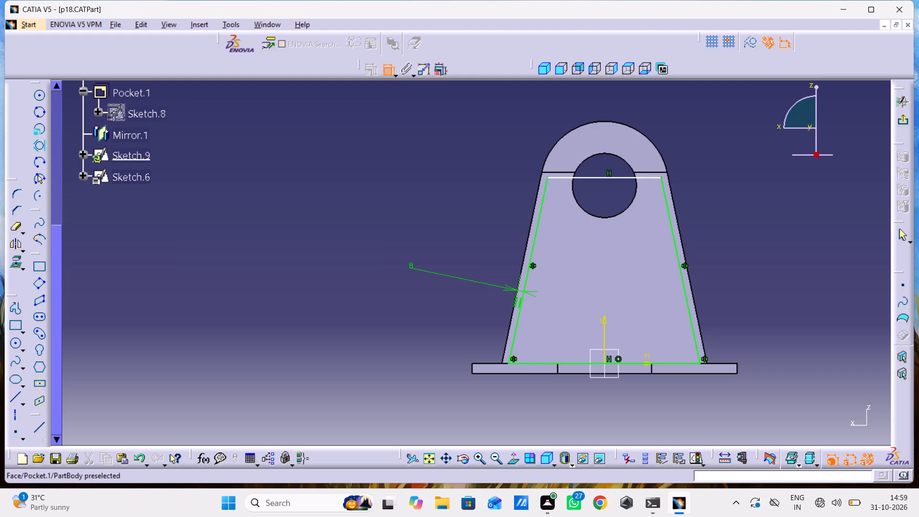
Constrain the profile's upper line parallel to the web's horizontal edge below the rounded boss, leaving the constraint's definition unedited.
click(564, 178)
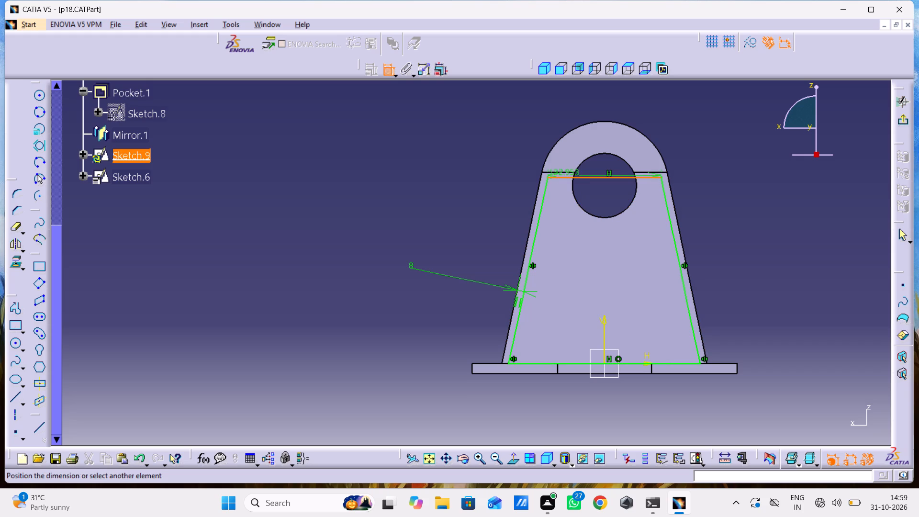
click(568, 170)
right_click(503, 144)
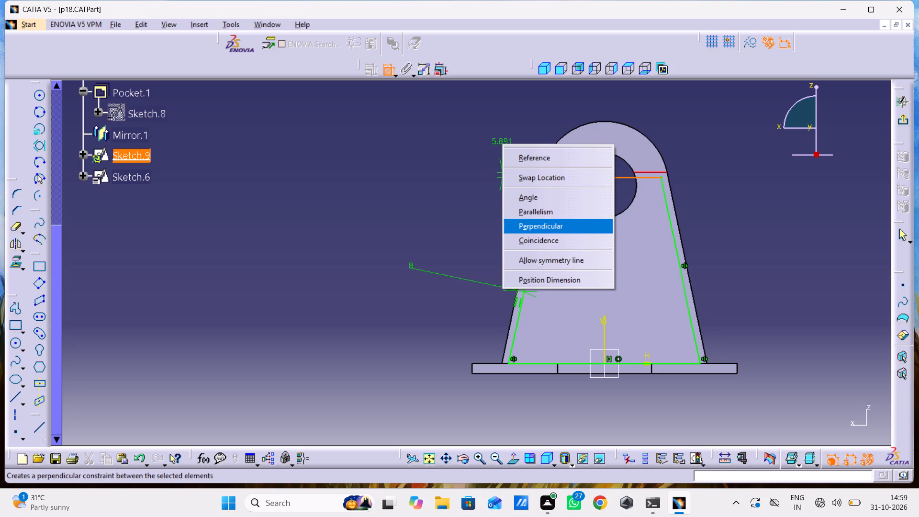
click(574, 216)
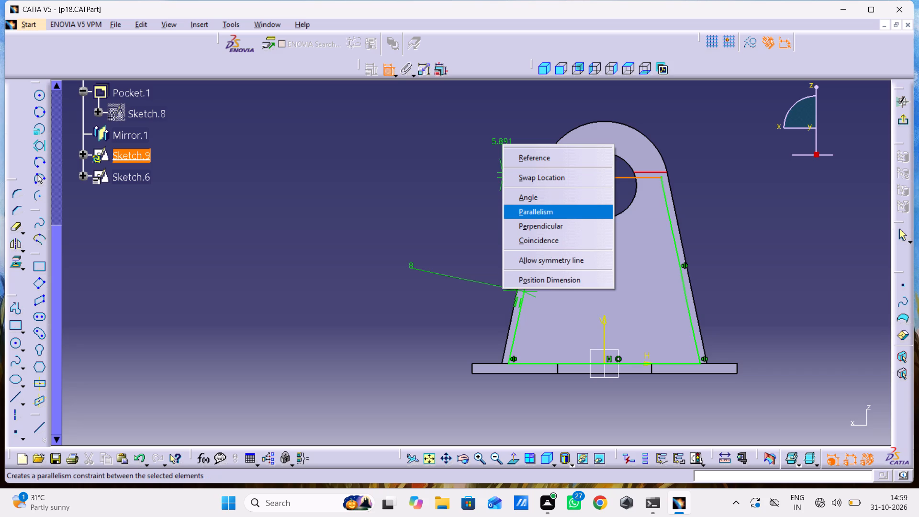
click(466, 194)
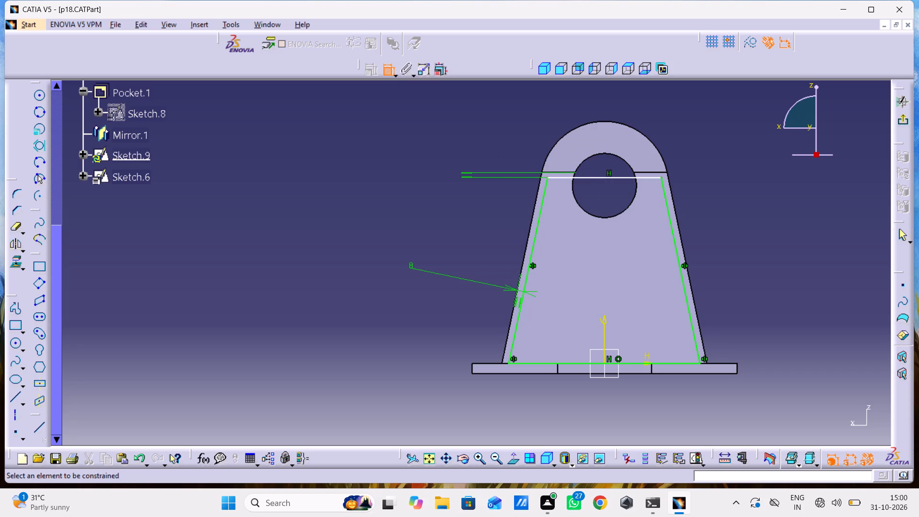
double_click(468, 175)
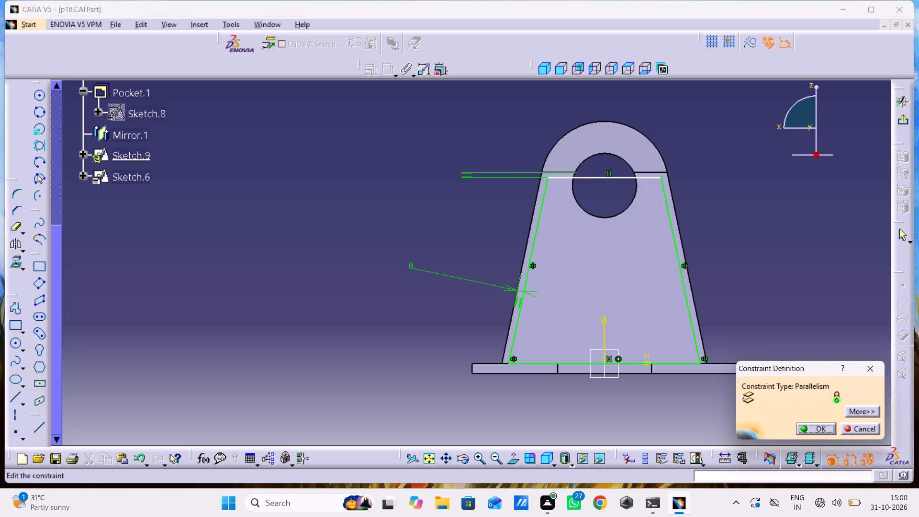
click(871, 428)
drag(739, 261, 728, 262)
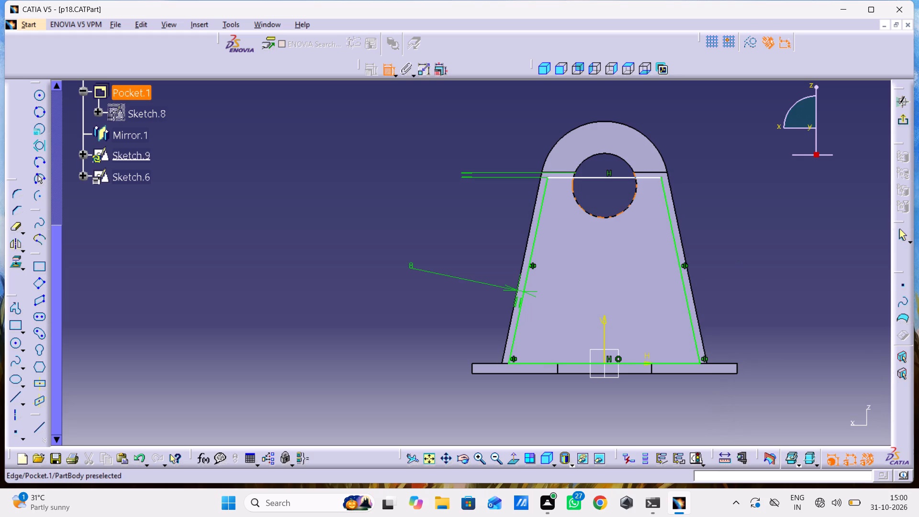
Dimension the profile's upper line from the web's horizontal edge below the boss, set it to 8 mm, and exit the sketch.
click(631, 178)
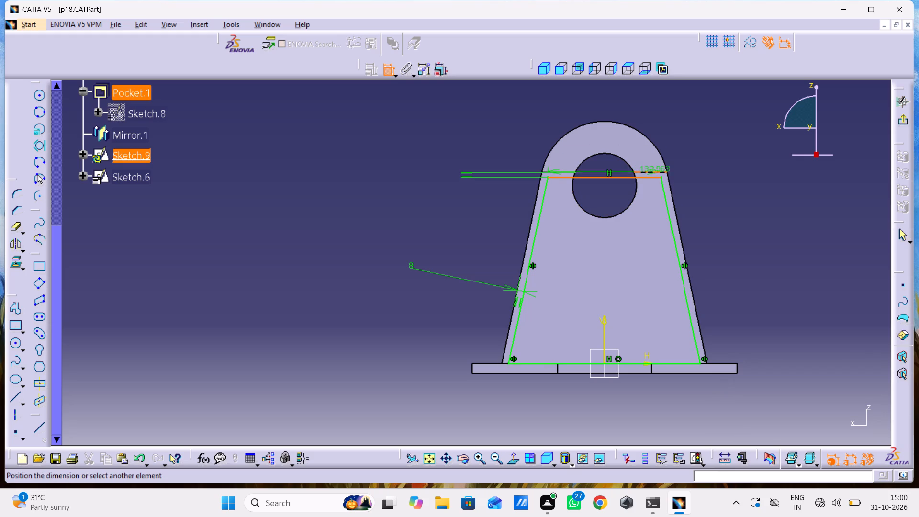
click(655, 172)
click(705, 164)
double_click(706, 161)
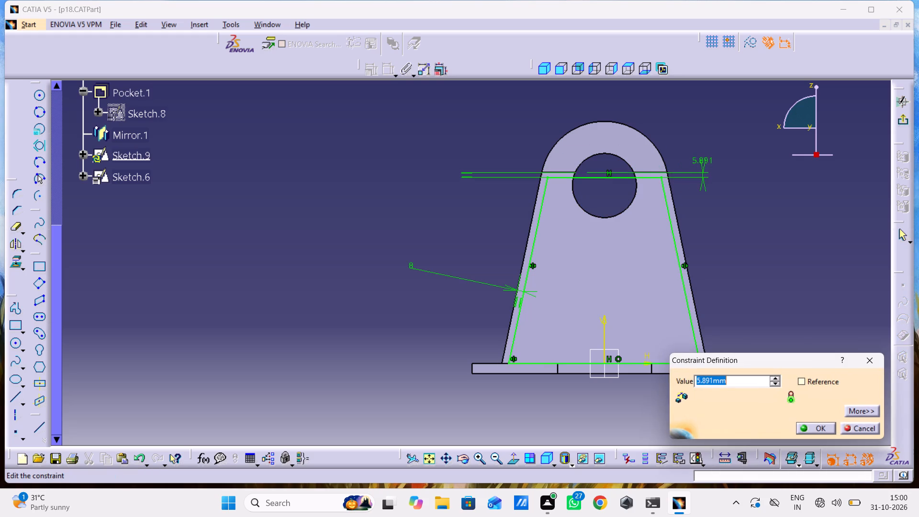
key(8)
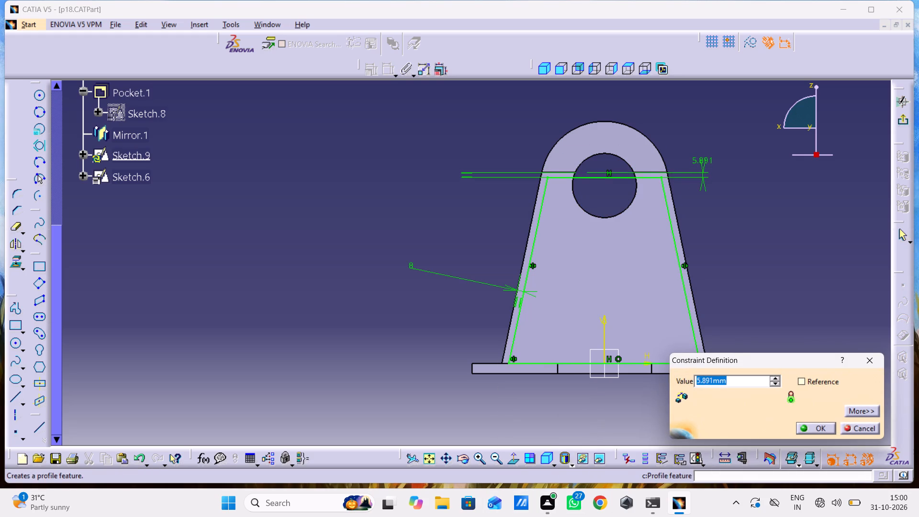
key(Return)
click(907, 124)
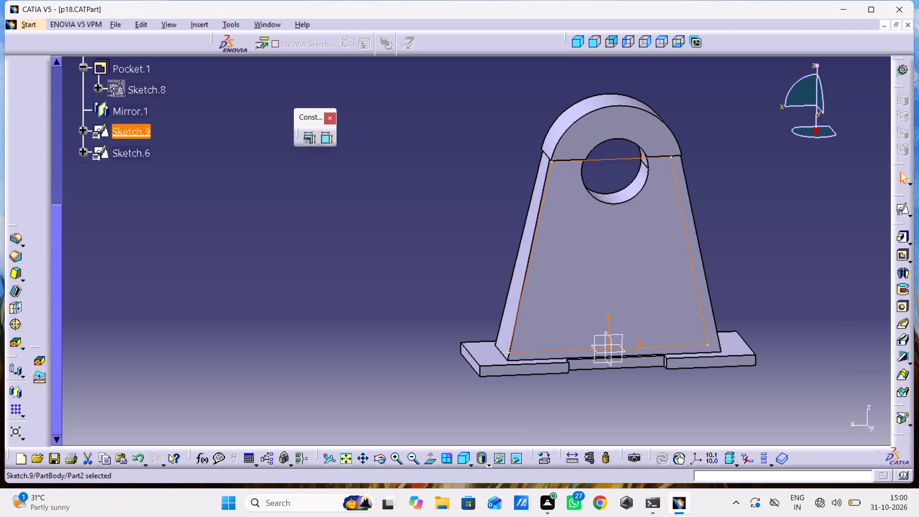
Cut the tapered profile through the web with a Pocket of 136 mm depth and mirrored extent.
middle_drag(755, 263, 639, 296)
right_drag(755, 263, 639, 296)
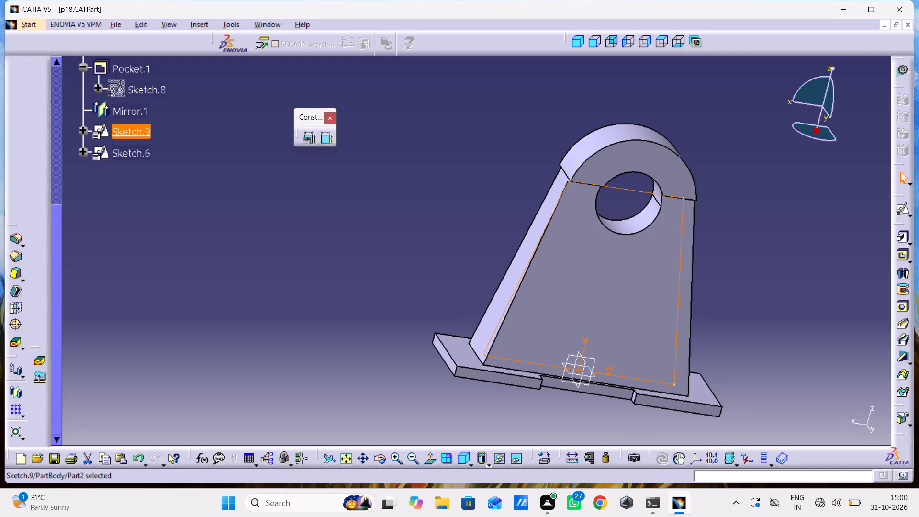
click(901, 252)
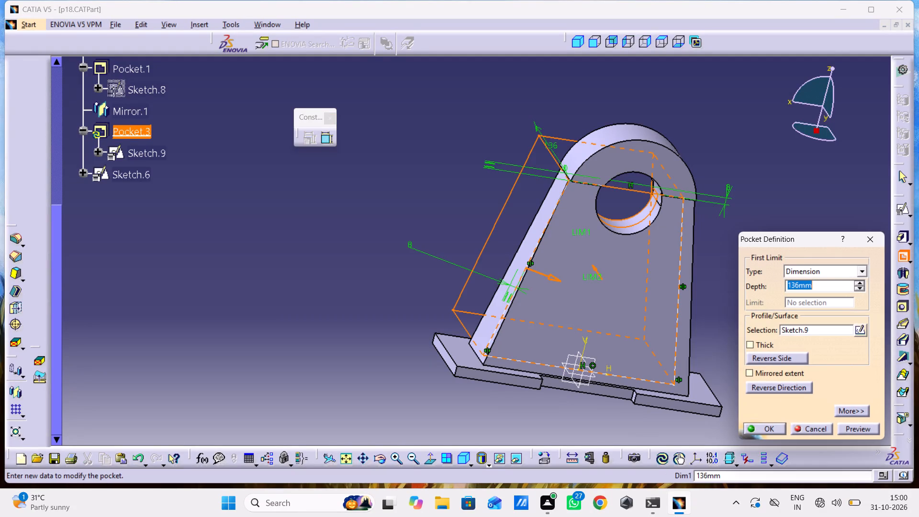
click(770, 372)
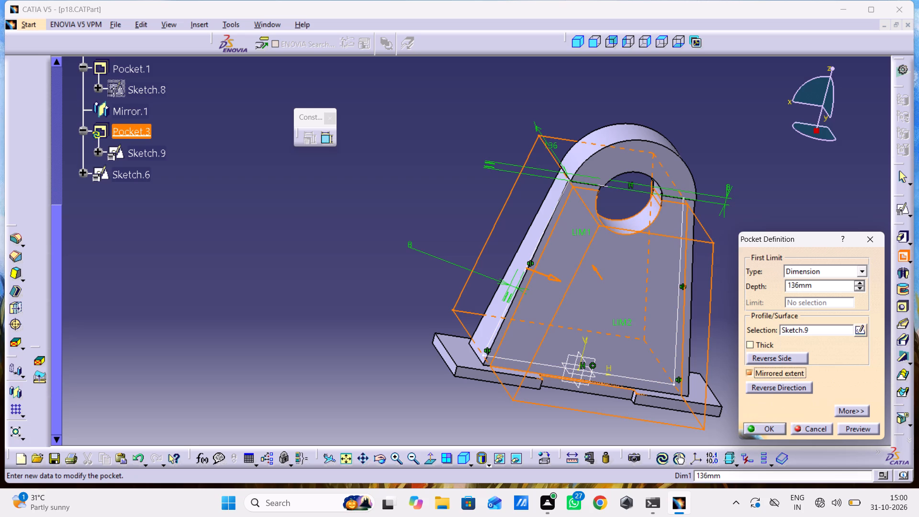
click(852, 433)
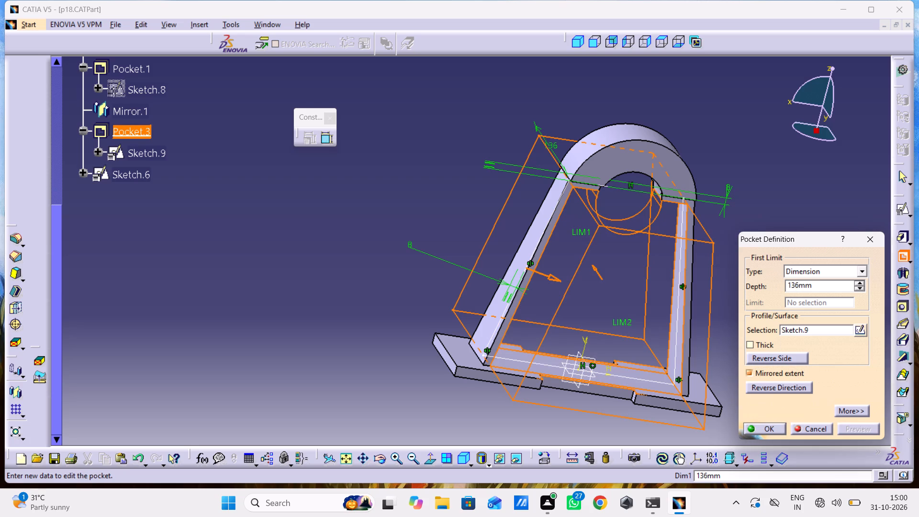
click(771, 431)
click(673, 438)
Examine the cut web from several angles, checking the legs and the underside of the rounded boss.
middle_drag(430, 308, 446, 355)
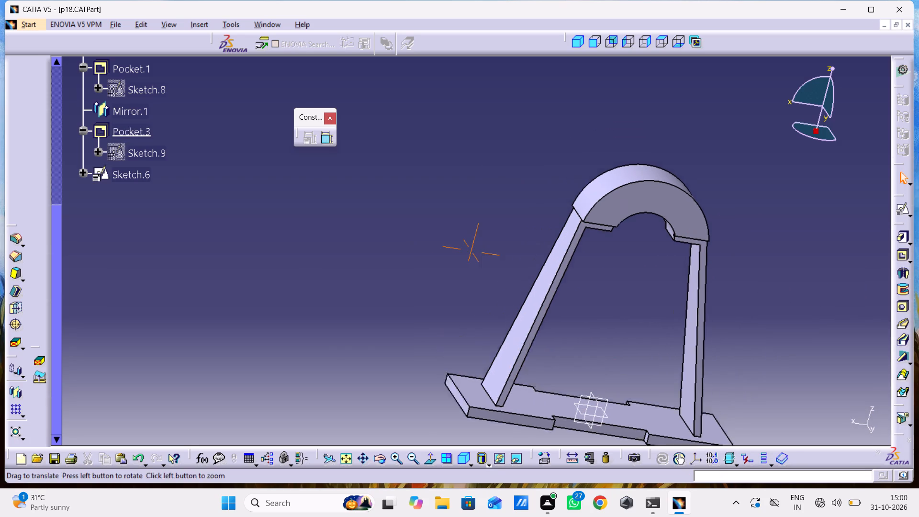
middle_drag(446, 355, 463, 335)
right_drag(476, 383, 463, 335)
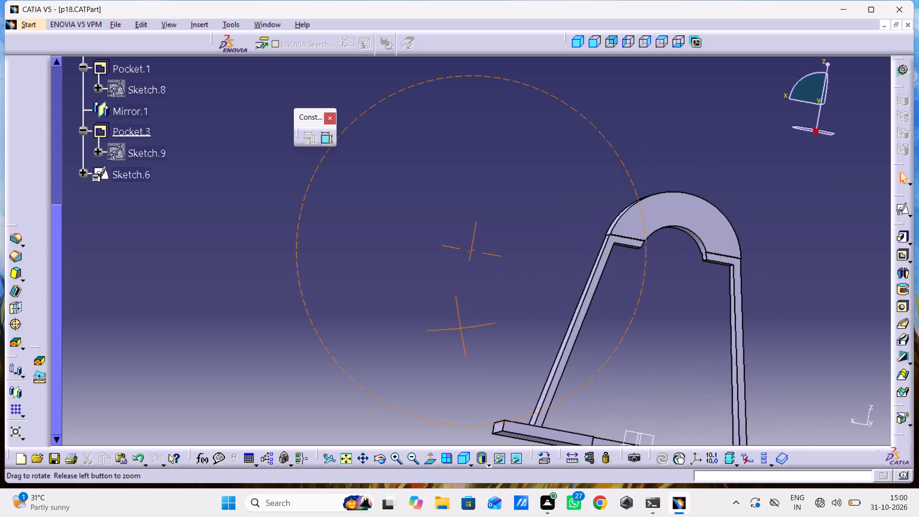
middle_drag(463, 335, 577, 315)
right_drag(463, 335, 546, 302)
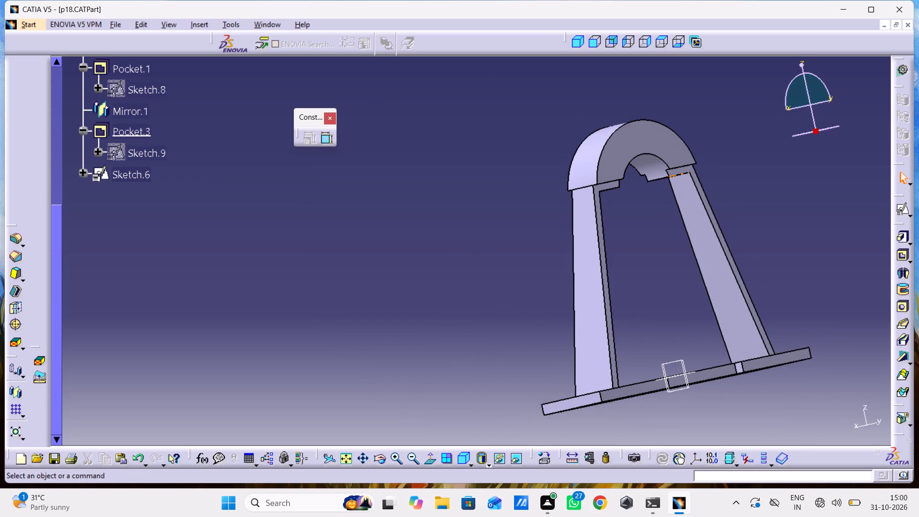
scroll(506, 261, down, 1)
middle_drag(506, 261, 653, 271)
right_drag(536, 306, 653, 271)
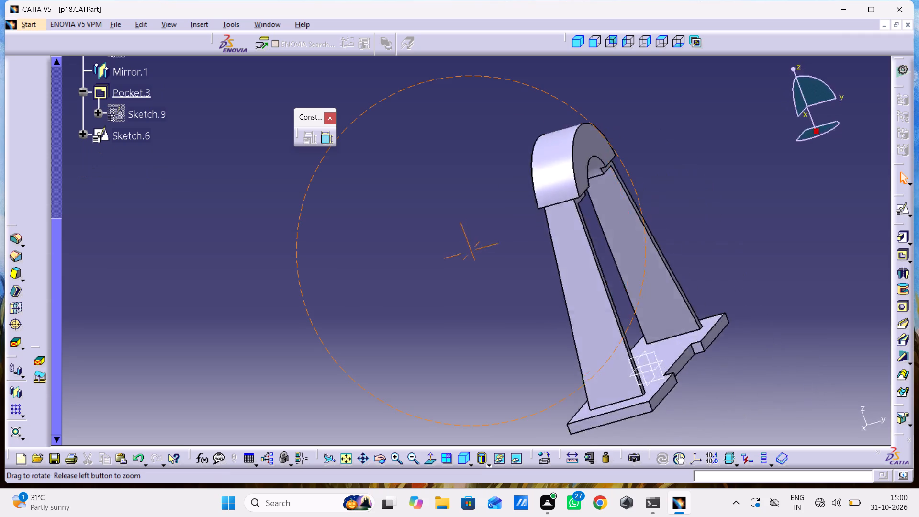
middle_drag(653, 271, 535, 281)
right_drag(653, 271, 535, 281)
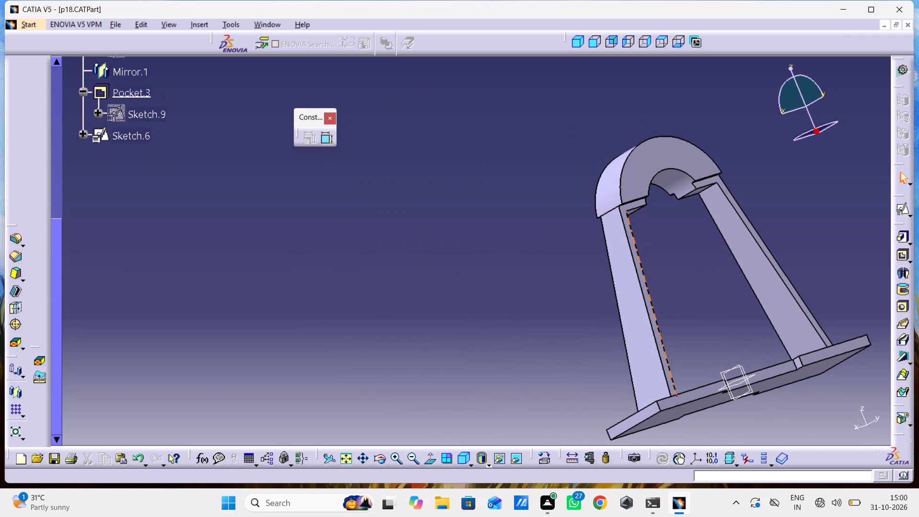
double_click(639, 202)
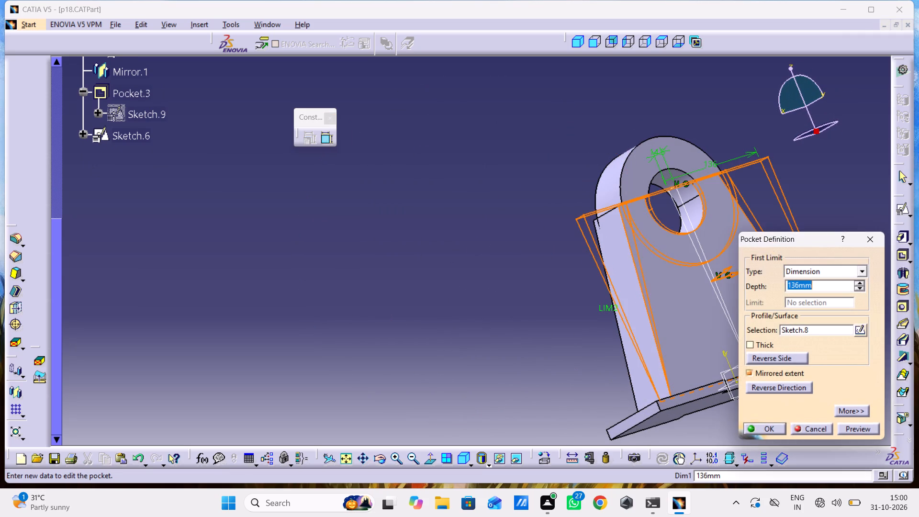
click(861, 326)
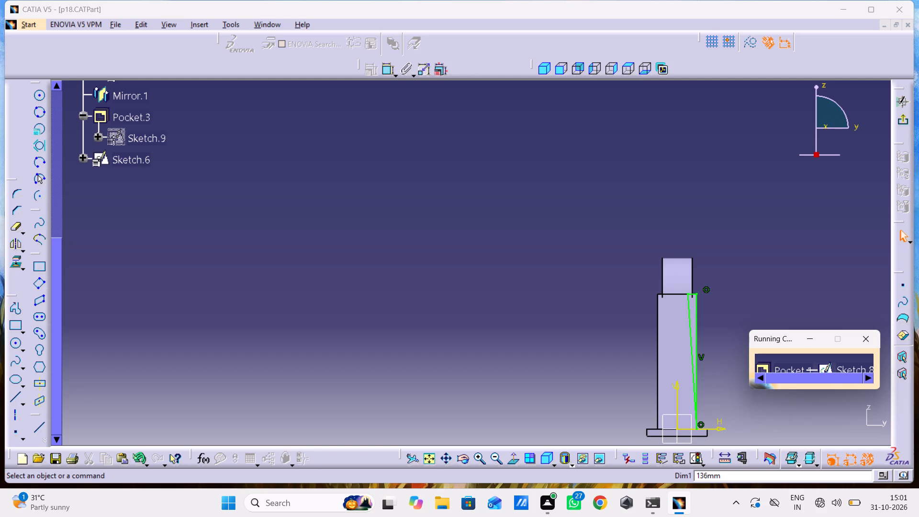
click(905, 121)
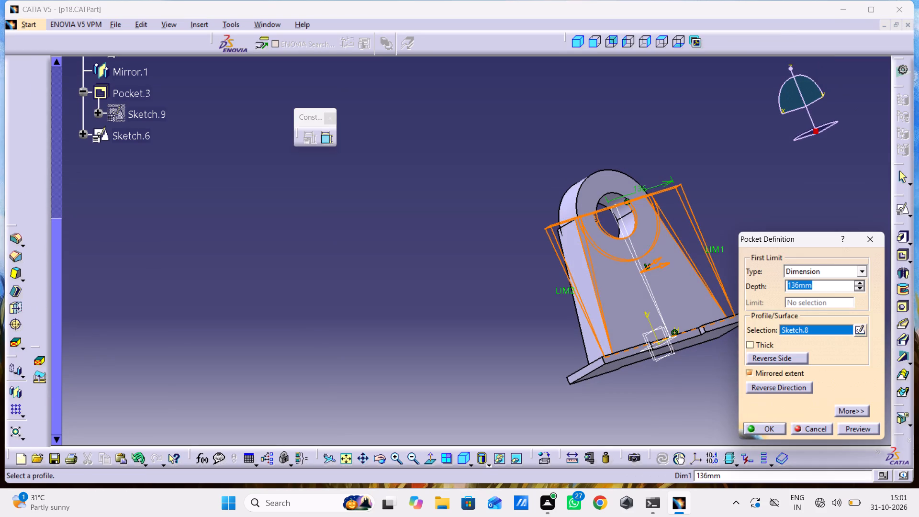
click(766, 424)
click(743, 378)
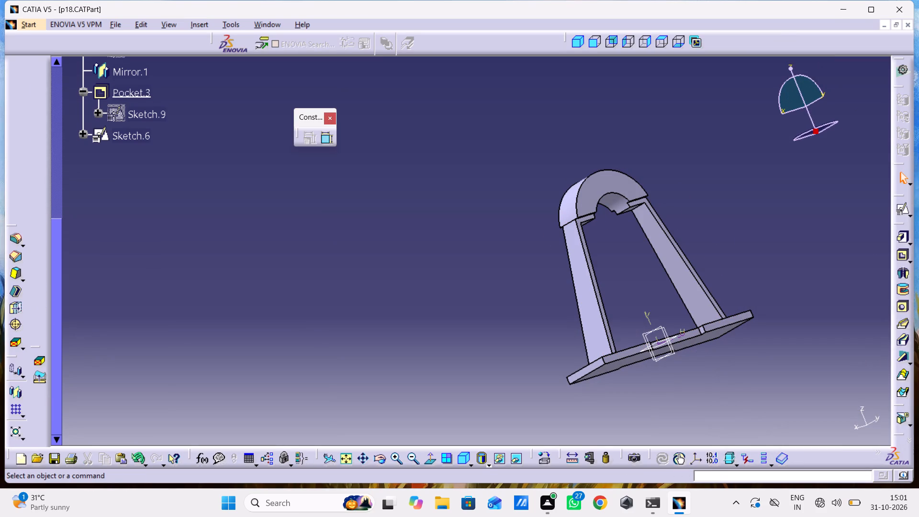
Edit the web pocket's profile sketch, setting the offset between its upper line and the boss's lower edge to 0 mm, and update the pocket.
double_click(136, 95)
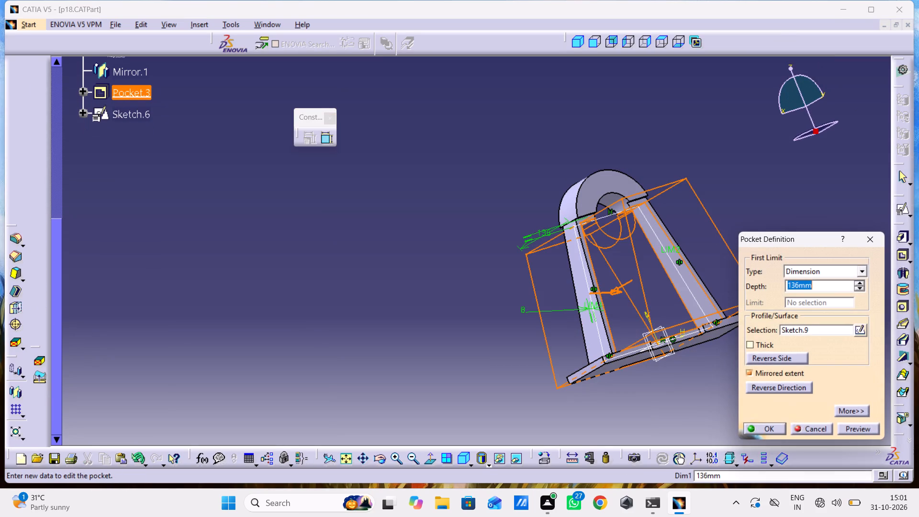
click(856, 328)
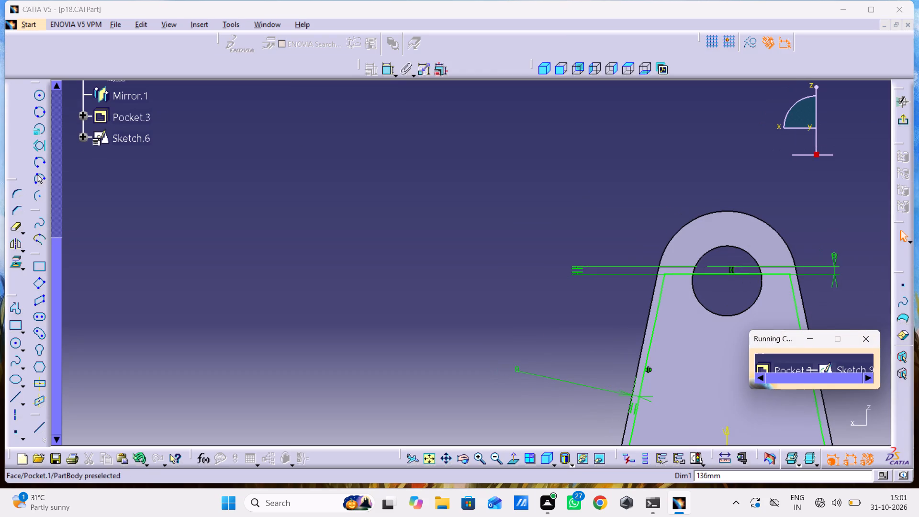
click(835, 258)
click(835, 259)
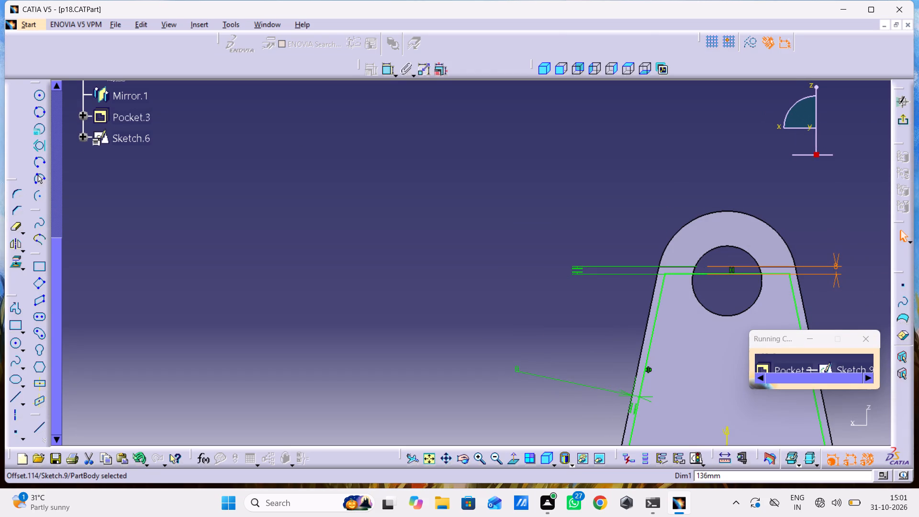
double_click(835, 269)
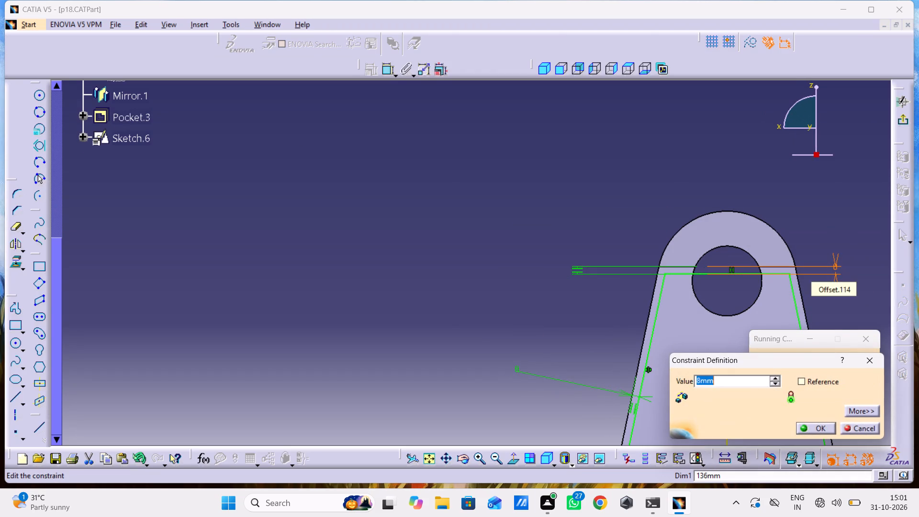
key(0)
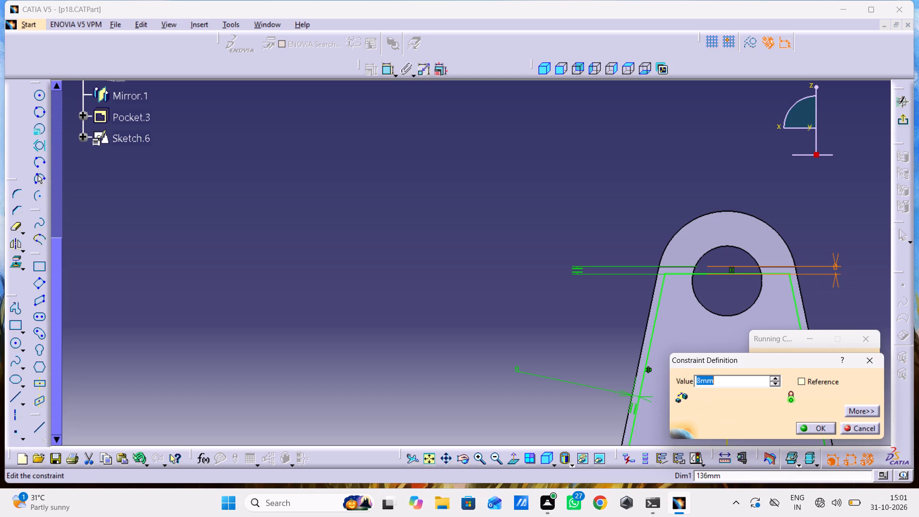
key(Return)
click(909, 121)
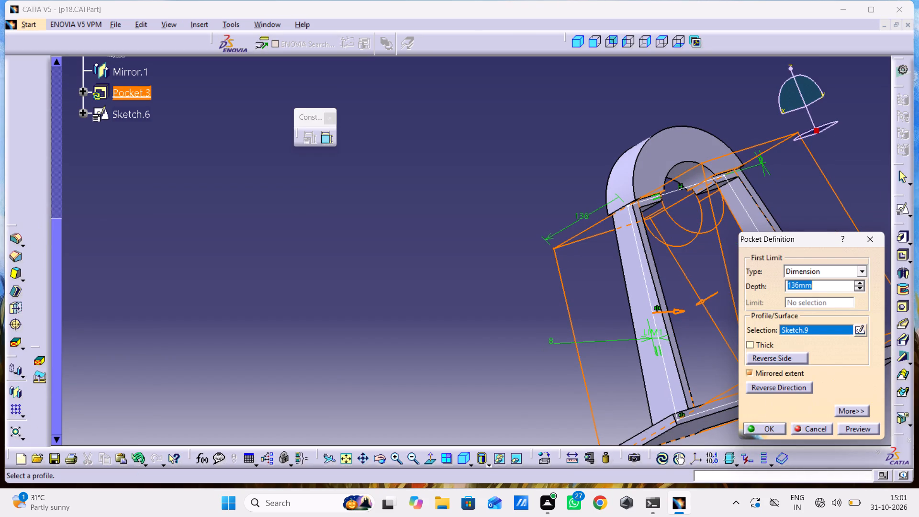
click(868, 425)
click(777, 429)
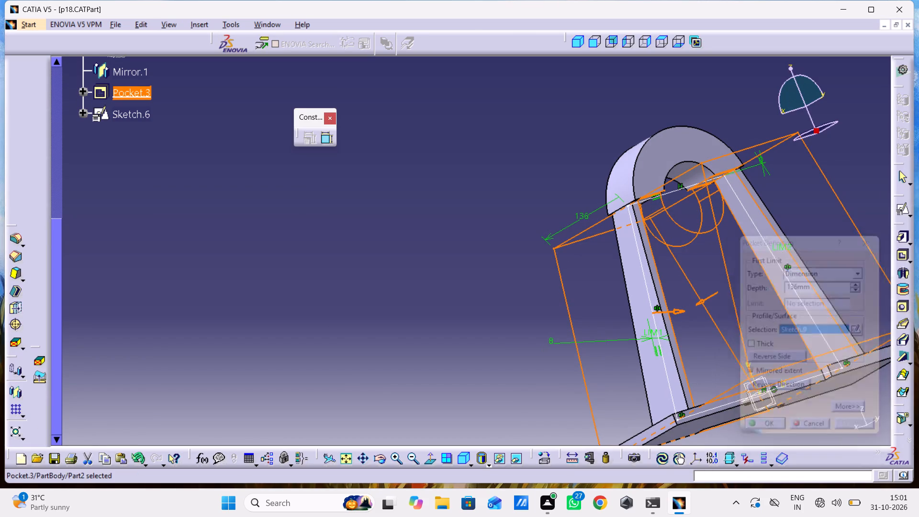
click(540, 276)
Examine the updated opening and the boss's underside from several angles, finishing in the isometric view.
middle_drag(687, 260, 673, 284)
right_drag(689, 260, 673, 284)
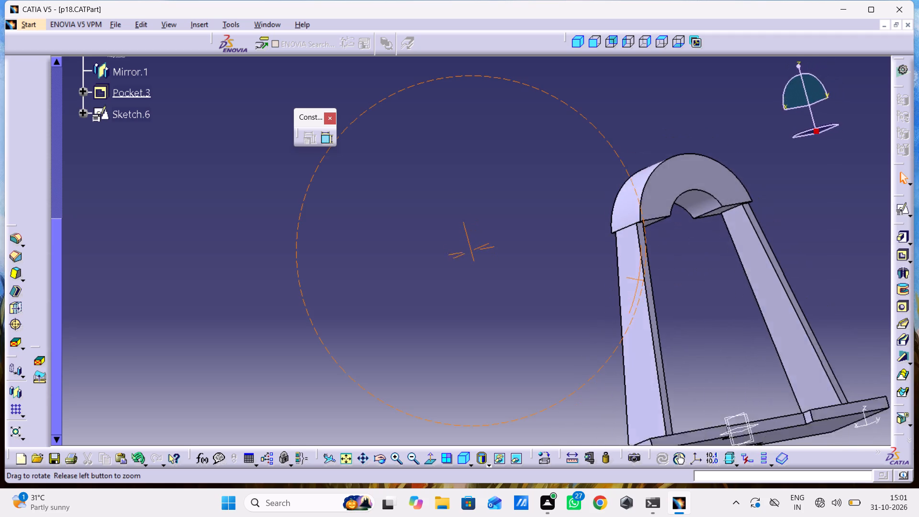
right_drag(673, 284, 726, 260)
middle_drag(673, 284, 726, 260)
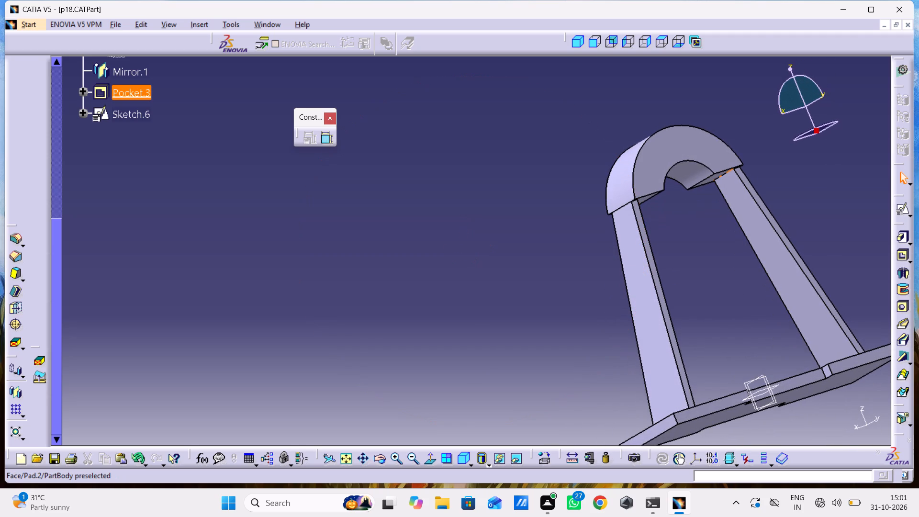
middle_drag(735, 321, 750, 373)
right_drag(735, 321, 750, 373)
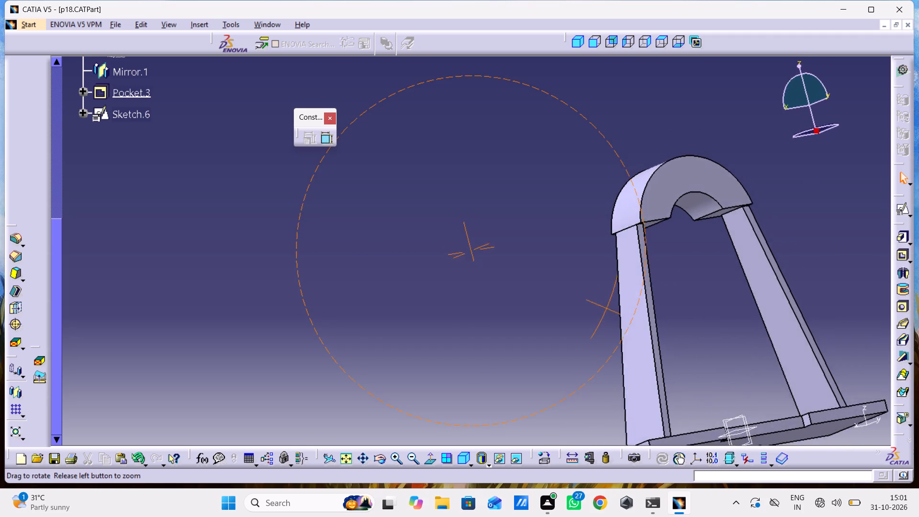
right_drag(750, 373, 750, 383)
middle_drag(750, 373, 750, 383)
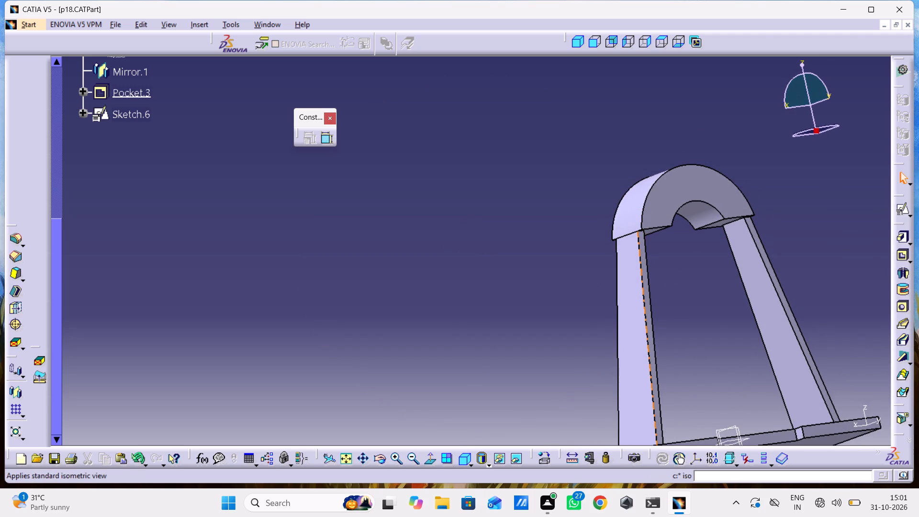
click(462, 459)
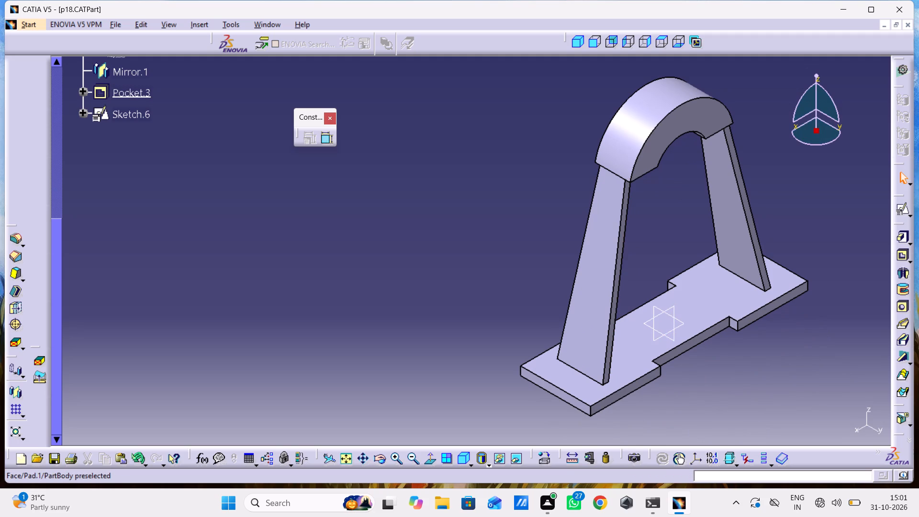
Create a positioned sketch on the zx plane with implicit origin and orientation.
click(661, 315)
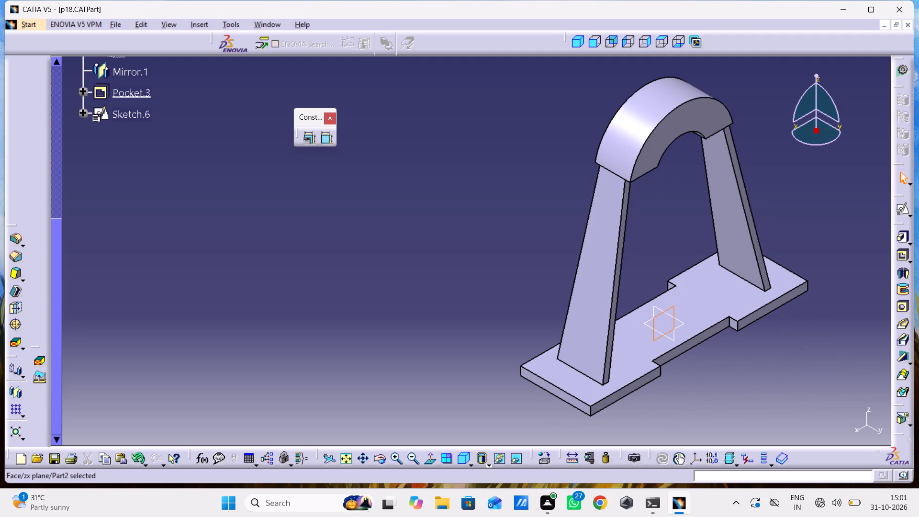
click(895, 212)
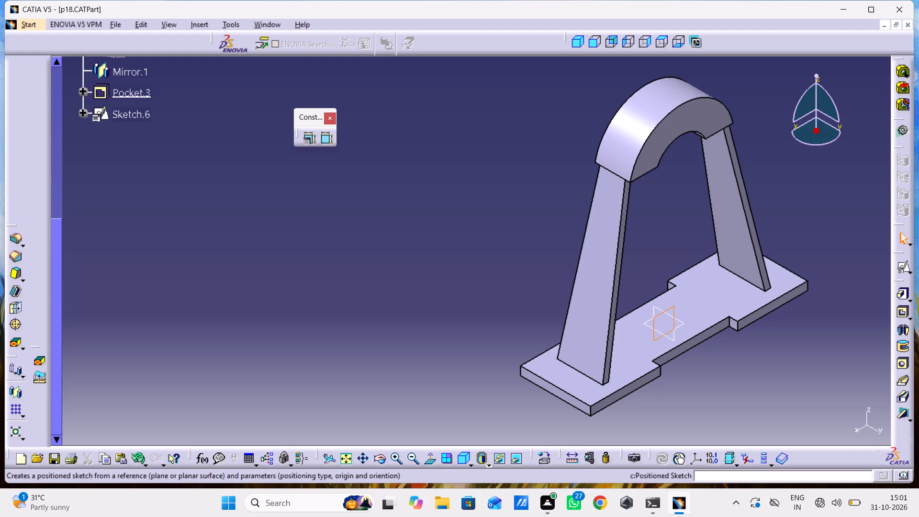
click(900, 271)
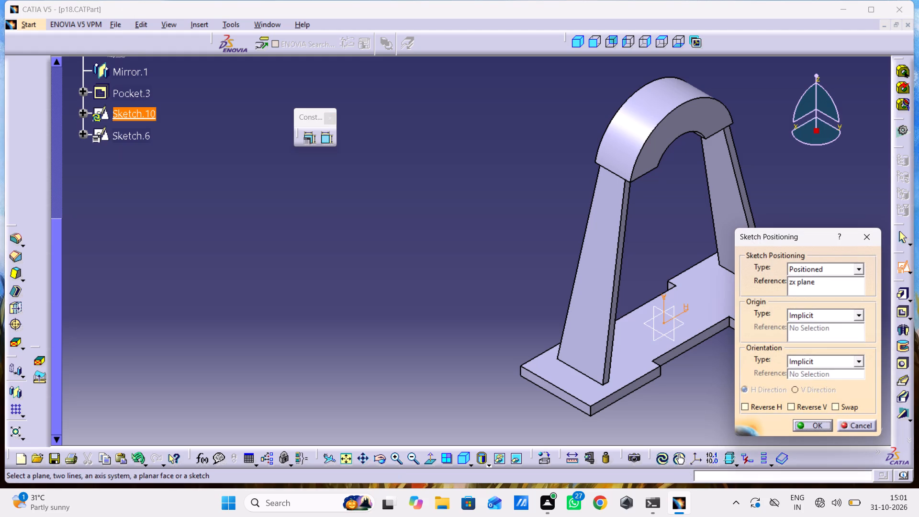
click(796, 421)
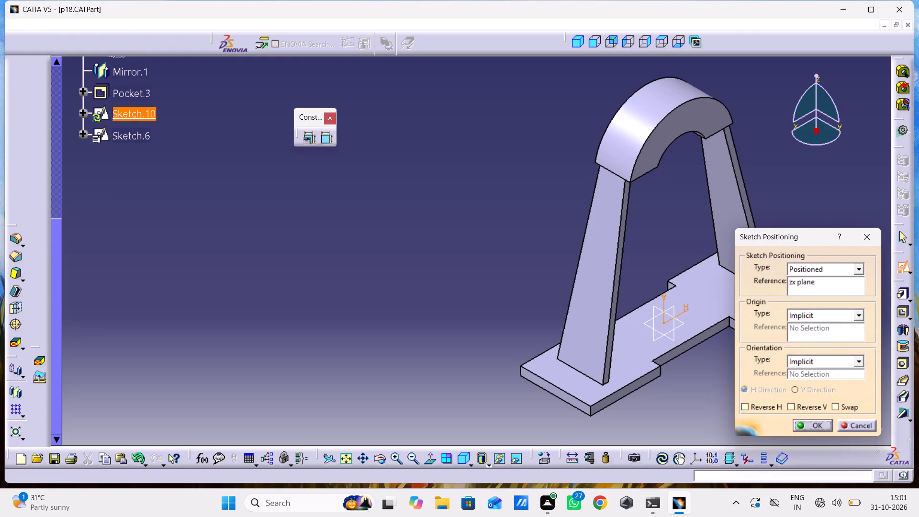
middle_drag(786, 360, 670, 236)
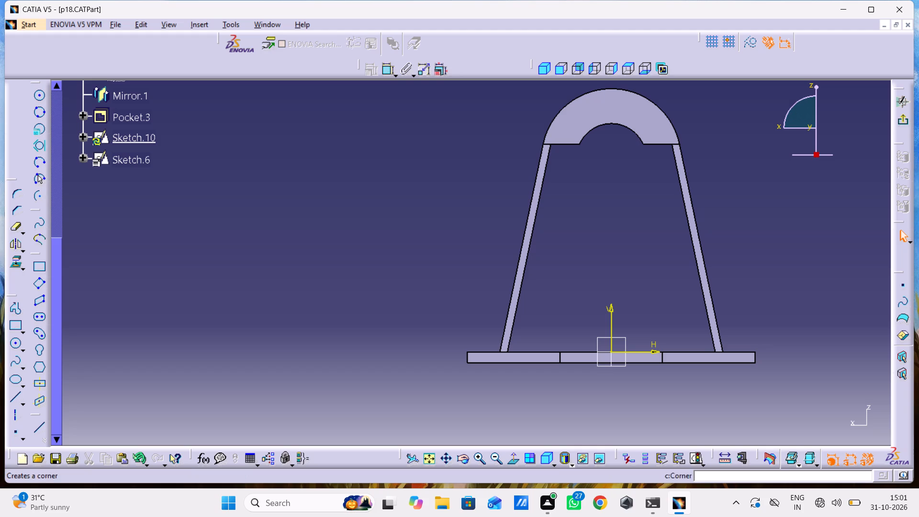
Sketch a circle about 140 mm in diameter beside the rounded boss, overlapping its outer edge.
click(41, 96)
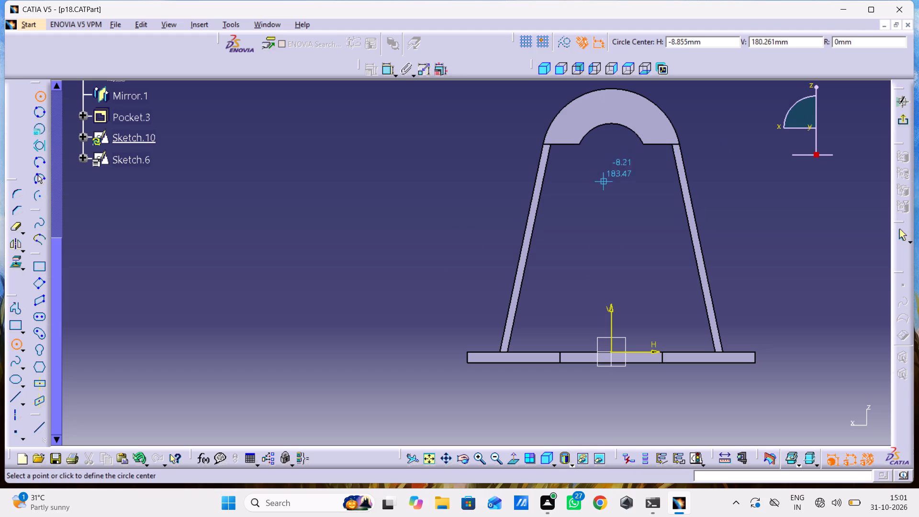
click(728, 144)
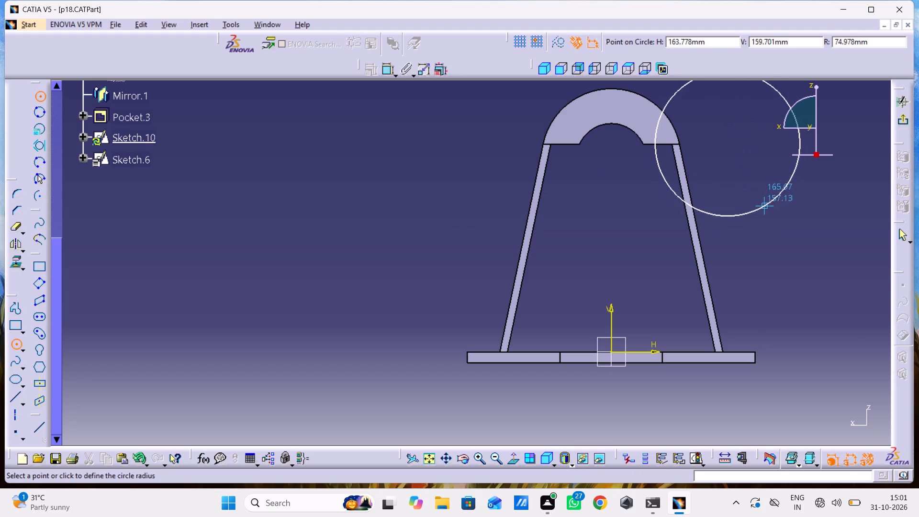
click(763, 199)
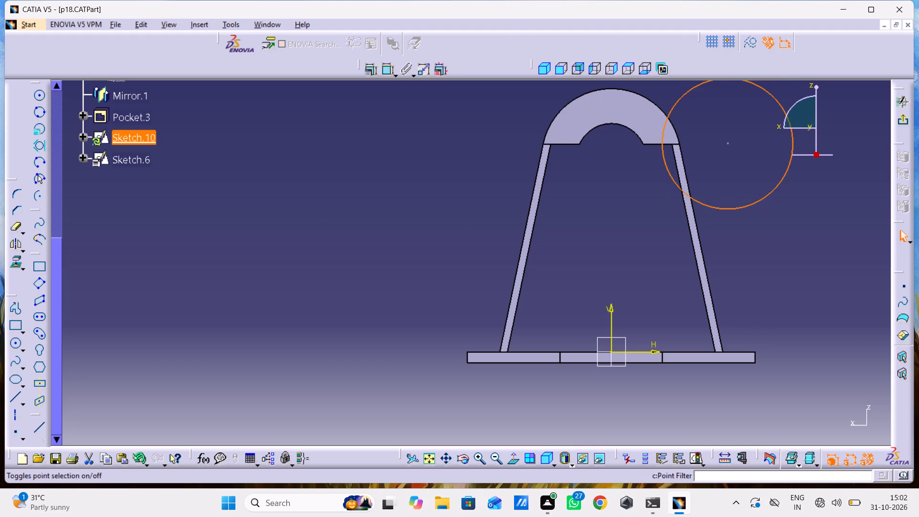
click(813, 269)
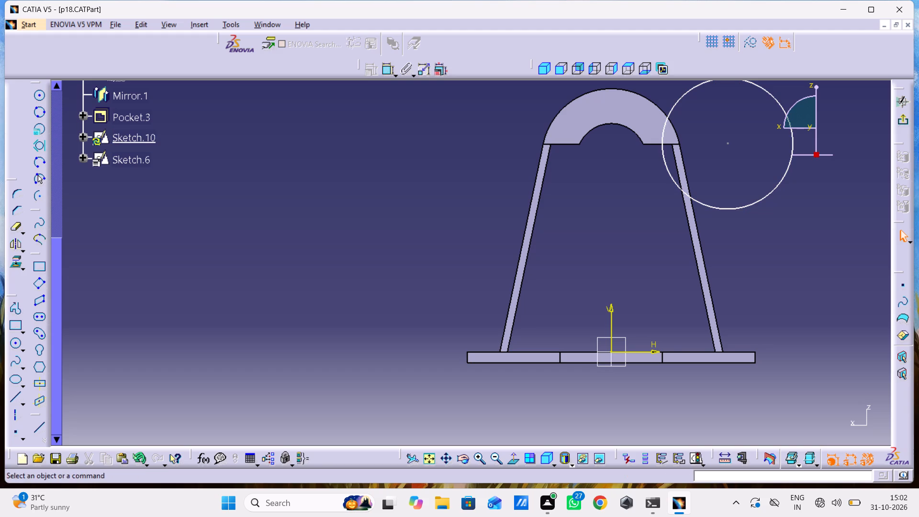
Constrain the circle concentric and coincident with the boss's outer arc.
double_click(385, 72)
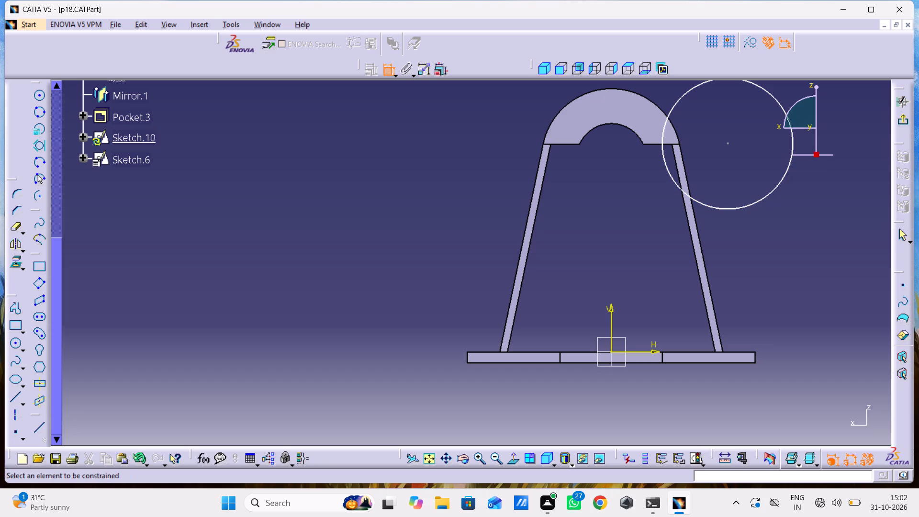
click(755, 203)
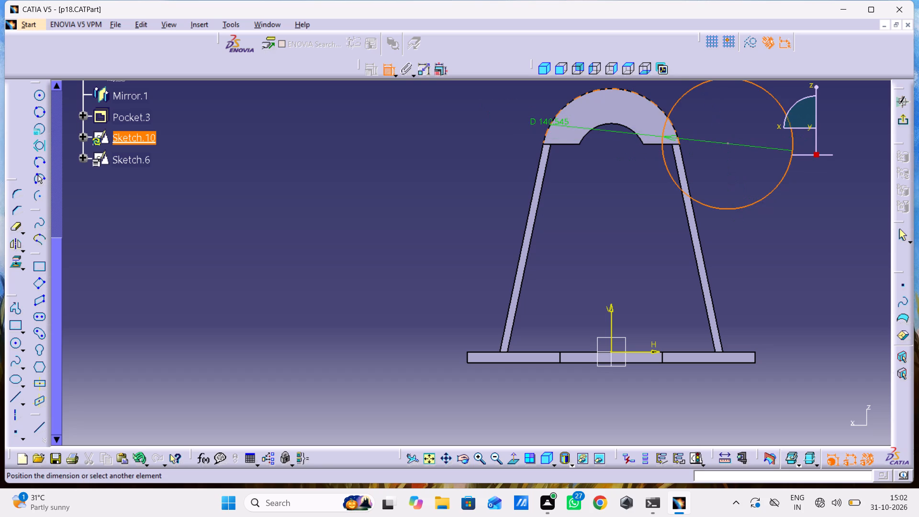
click(551, 121)
right_click(471, 129)
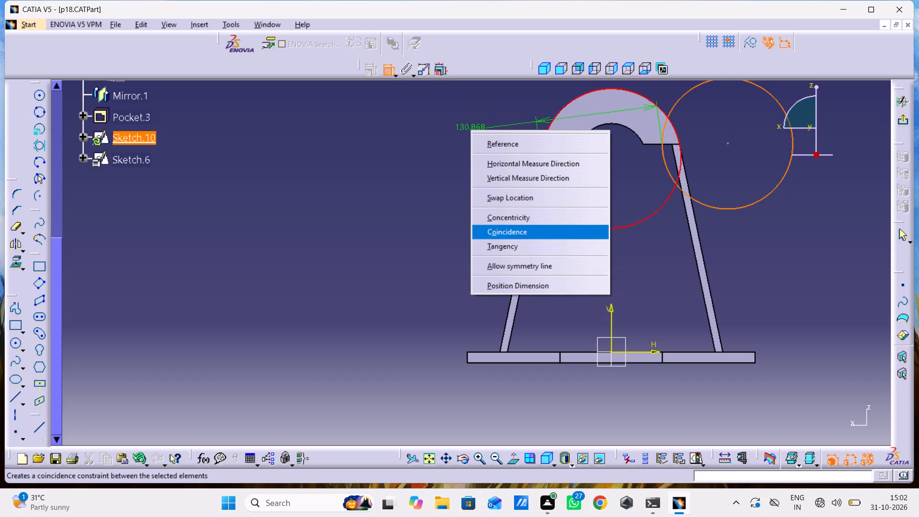
click(531, 222)
drag(437, 227, 439, 222)
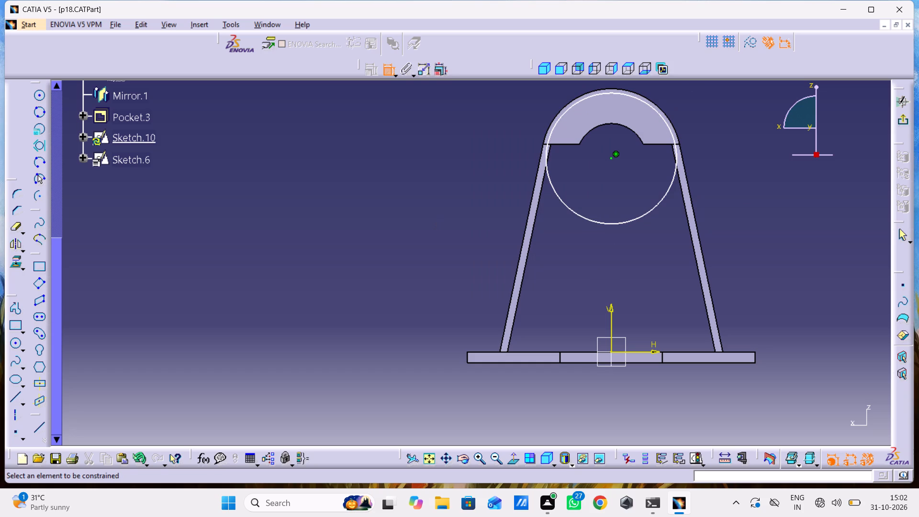
click(569, 112)
click(560, 110)
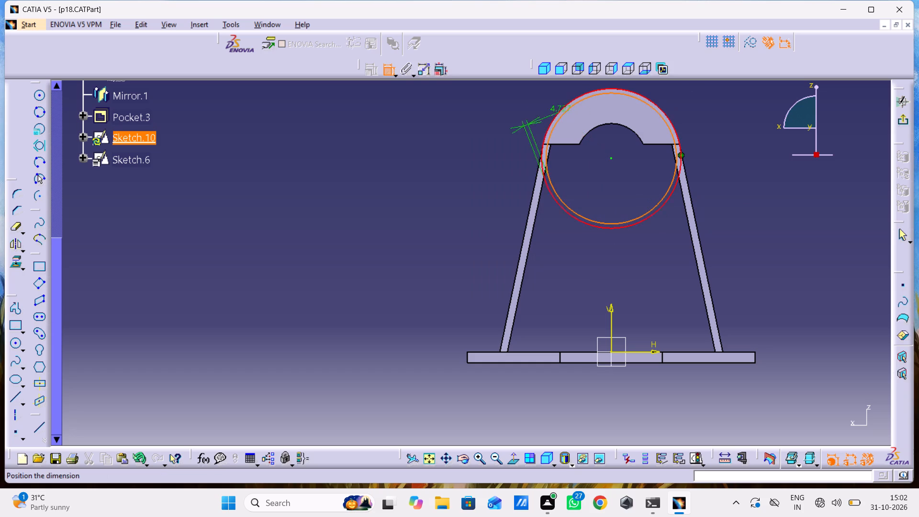
right_click(505, 117)
click(549, 221)
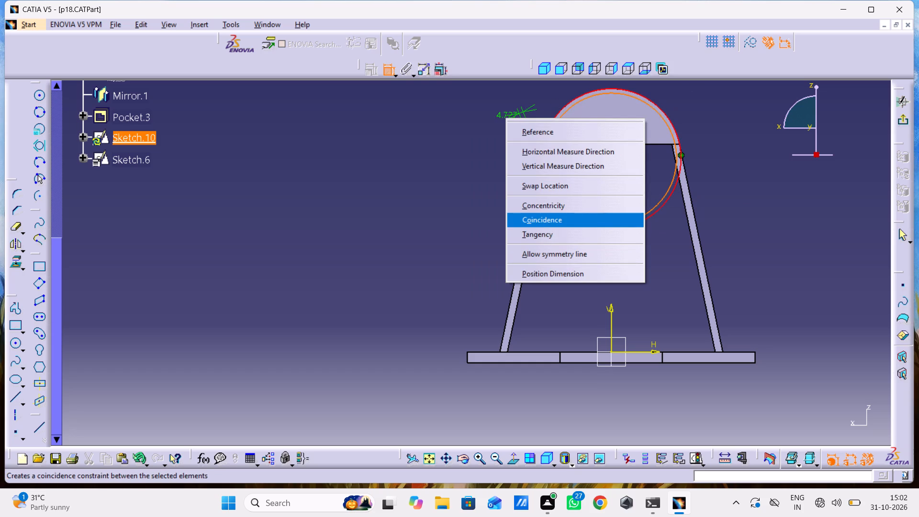
click(488, 220)
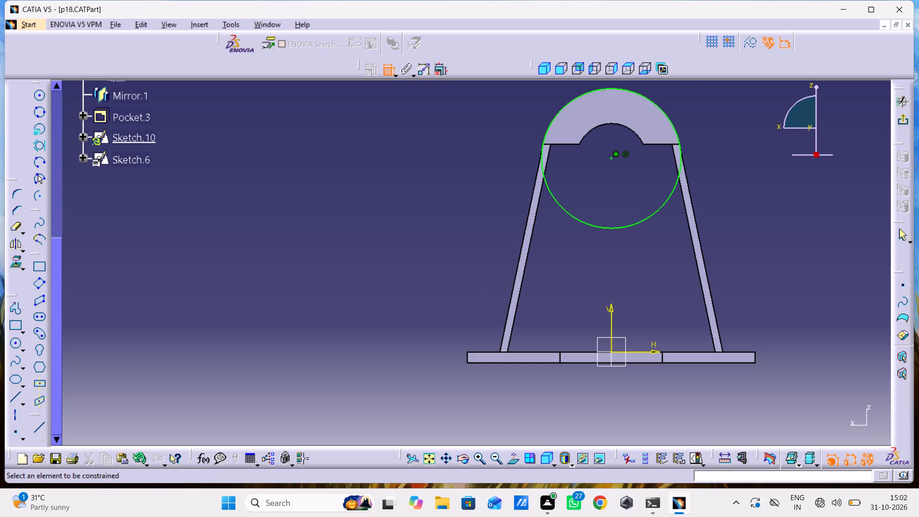
Sketch a second, smaller circle about 106 mm in diameter on the same centre as the outer circle.
click(43, 96)
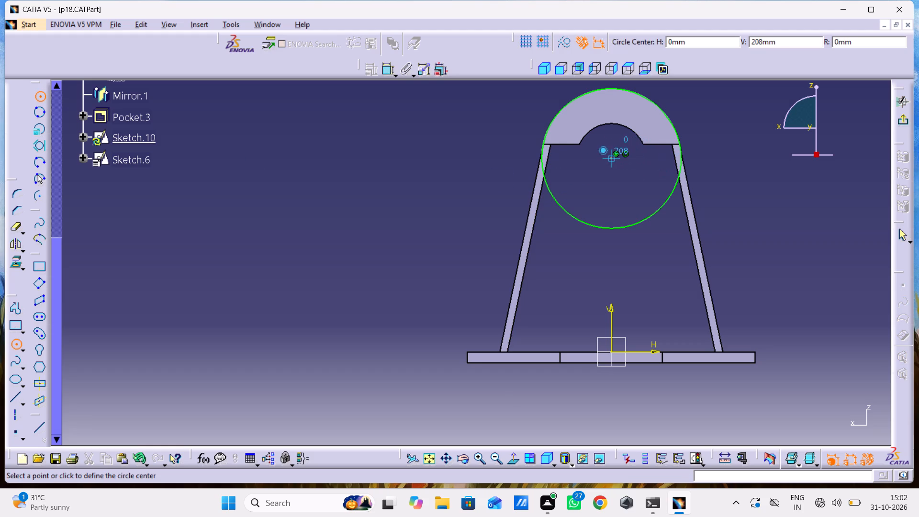
click(609, 159)
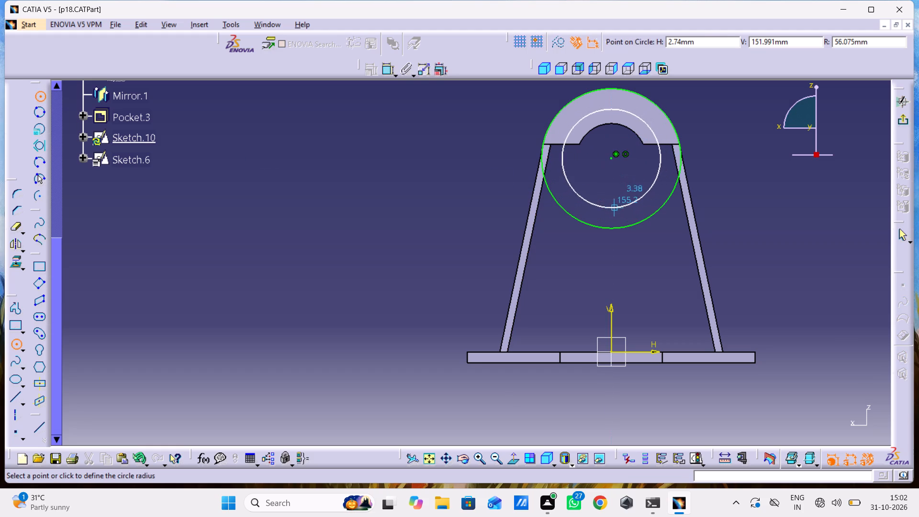
click(614, 206)
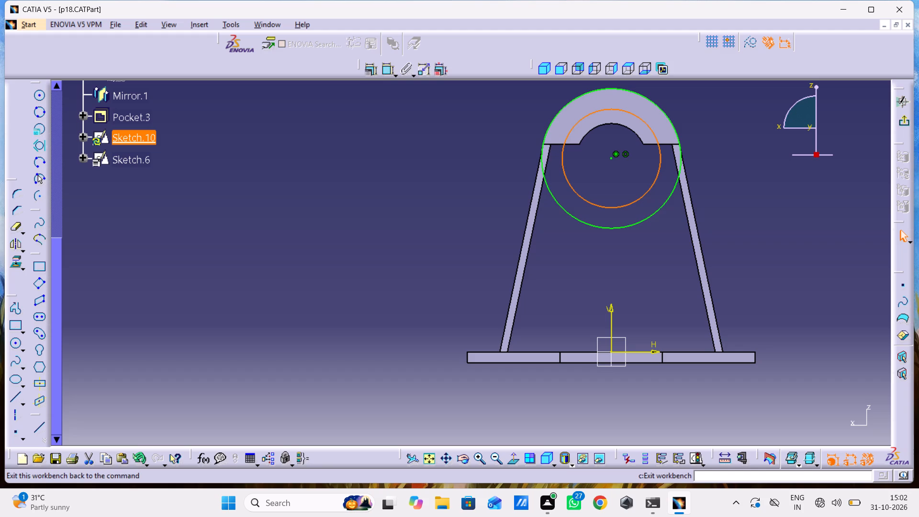
Dimension the inner circle and set its diameter to 75 mm.
double_click(389, 71)
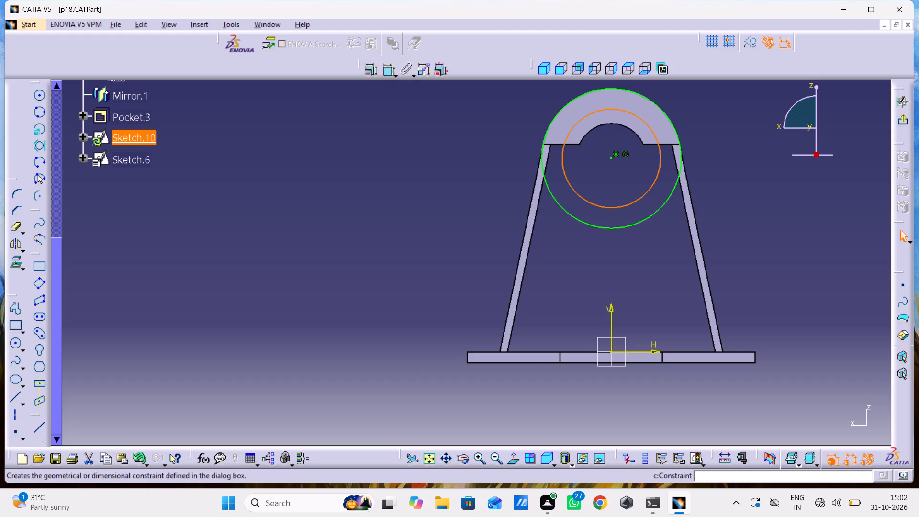
click(735, 196)
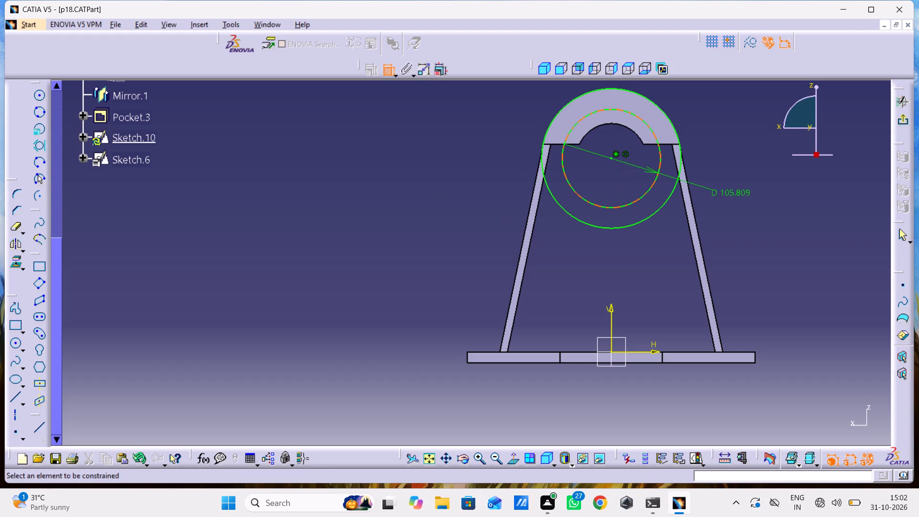
double_click(738, 196)
key(7)
key(5)
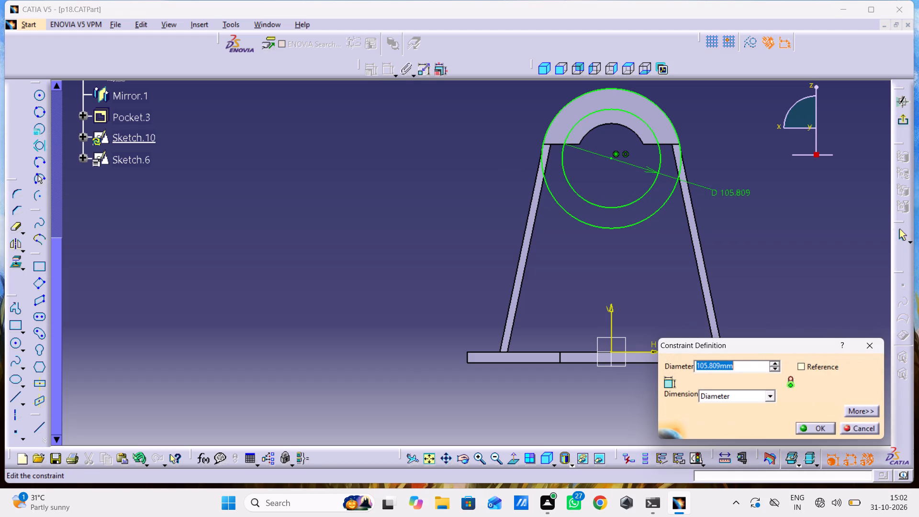
key(7)
key(7)
key(7)
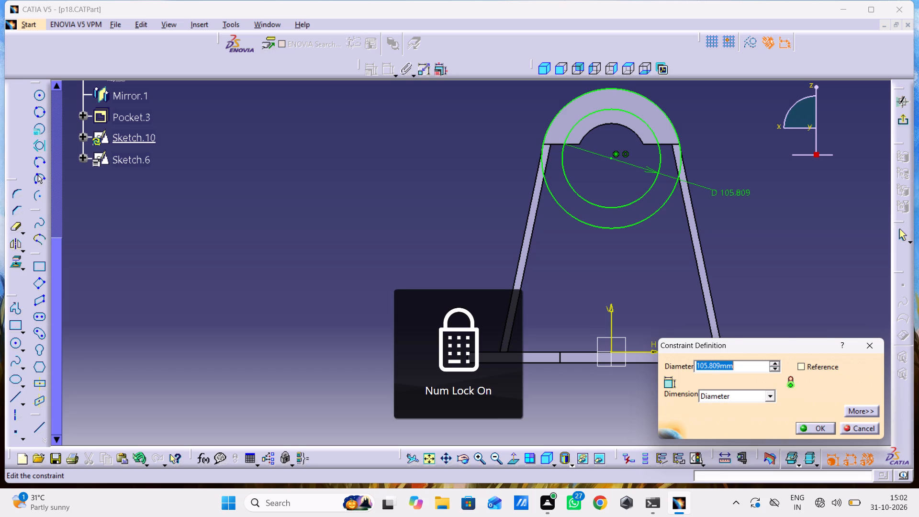
click(762, 276)
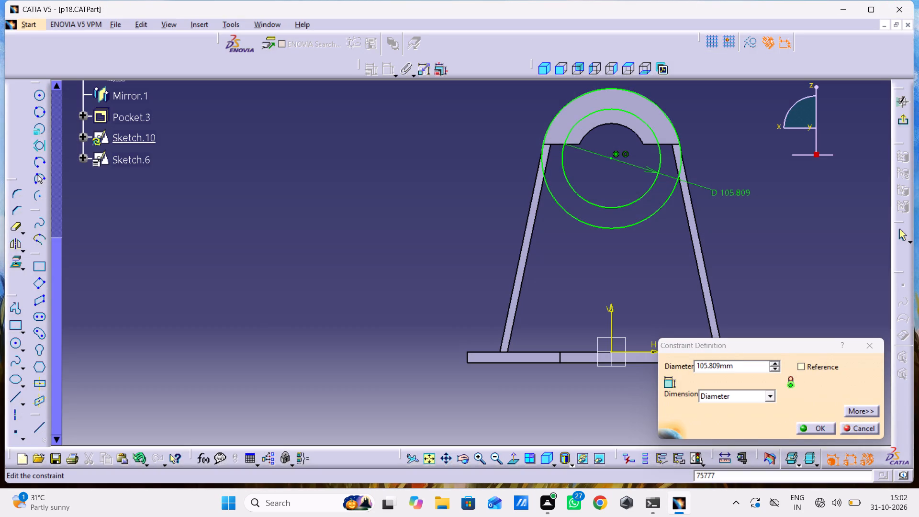
drag(740, 369, 286, 403)
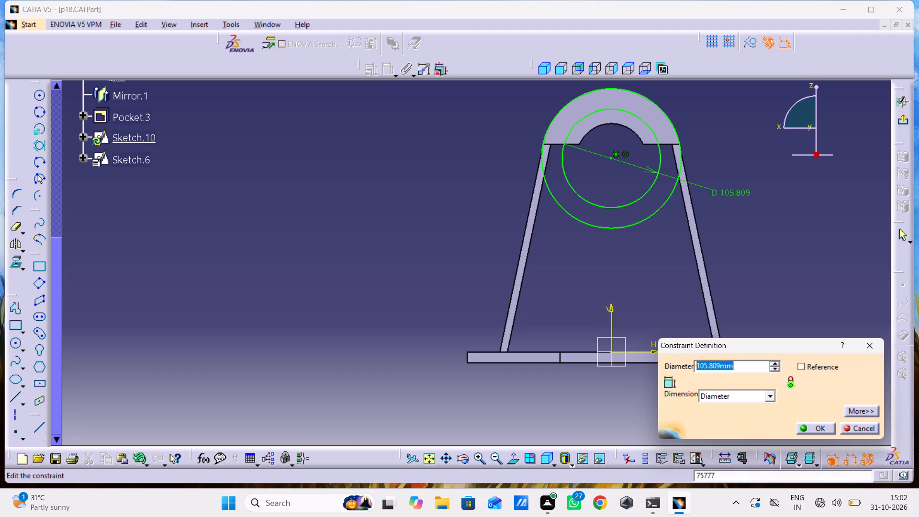
key(7)
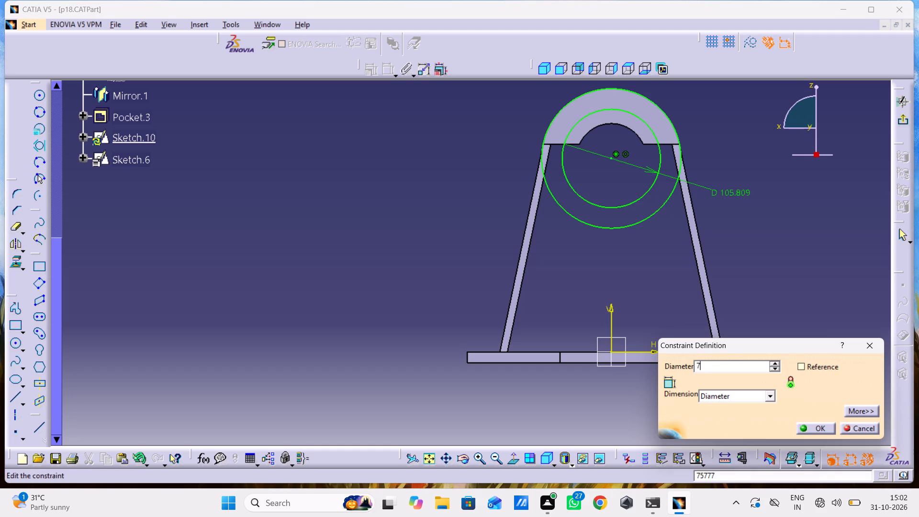
key(5)
key(Return)
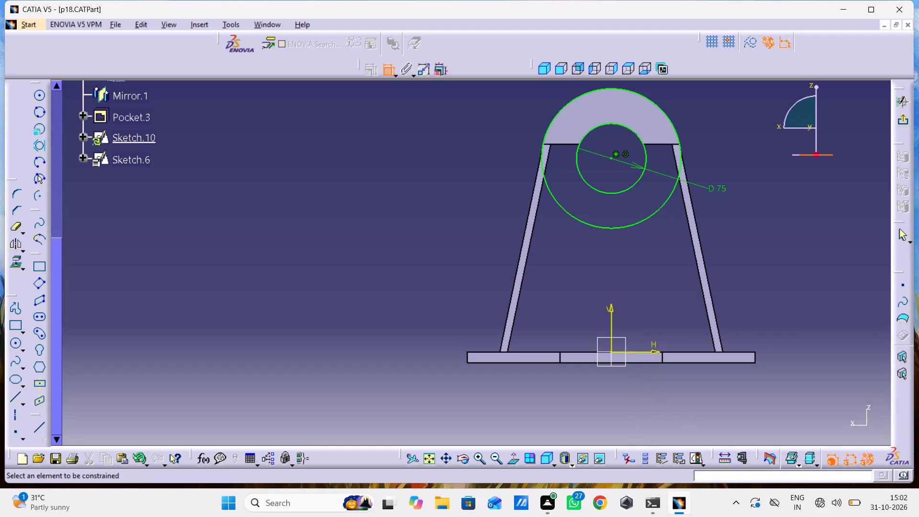
click(764, 237)
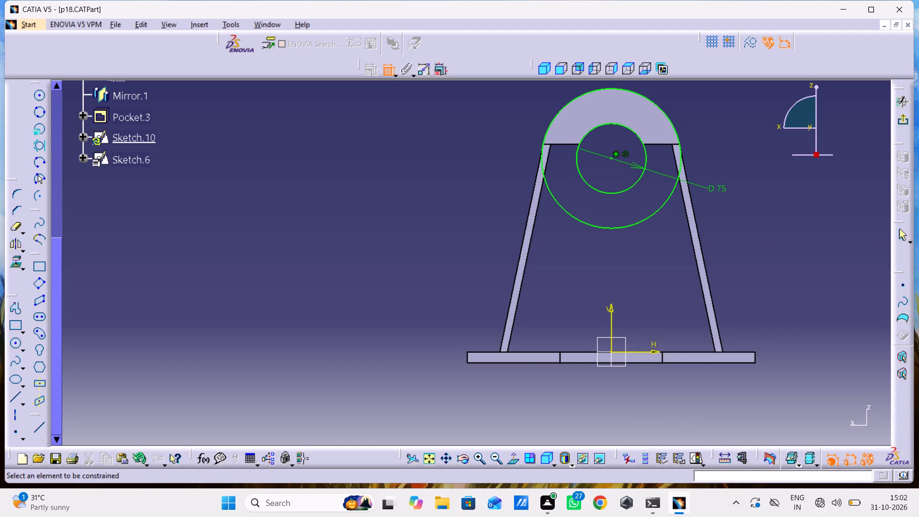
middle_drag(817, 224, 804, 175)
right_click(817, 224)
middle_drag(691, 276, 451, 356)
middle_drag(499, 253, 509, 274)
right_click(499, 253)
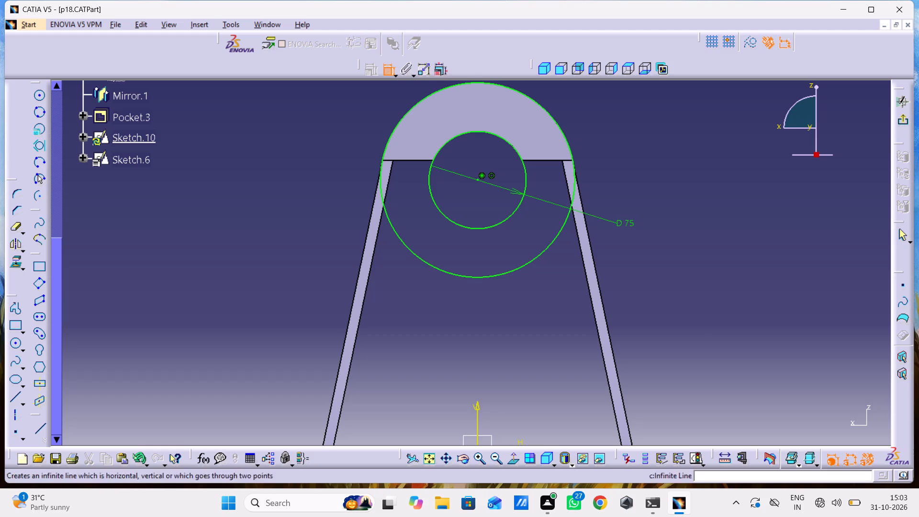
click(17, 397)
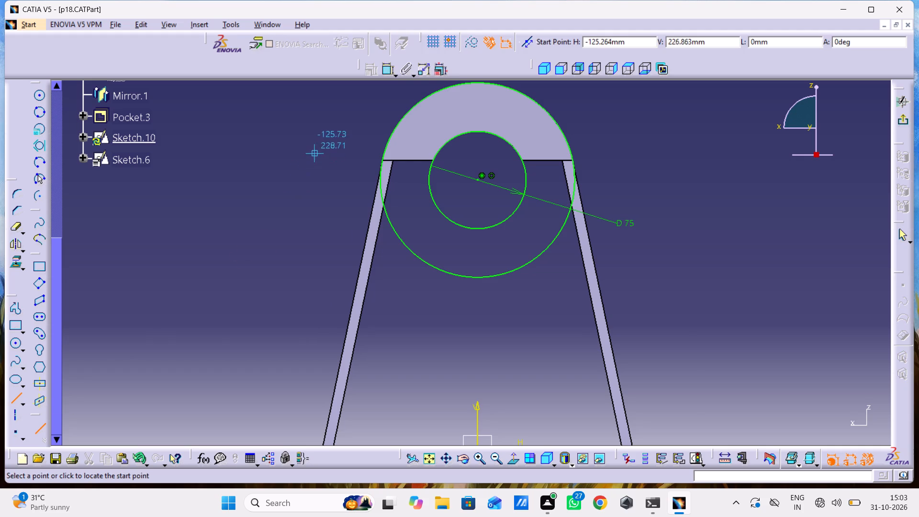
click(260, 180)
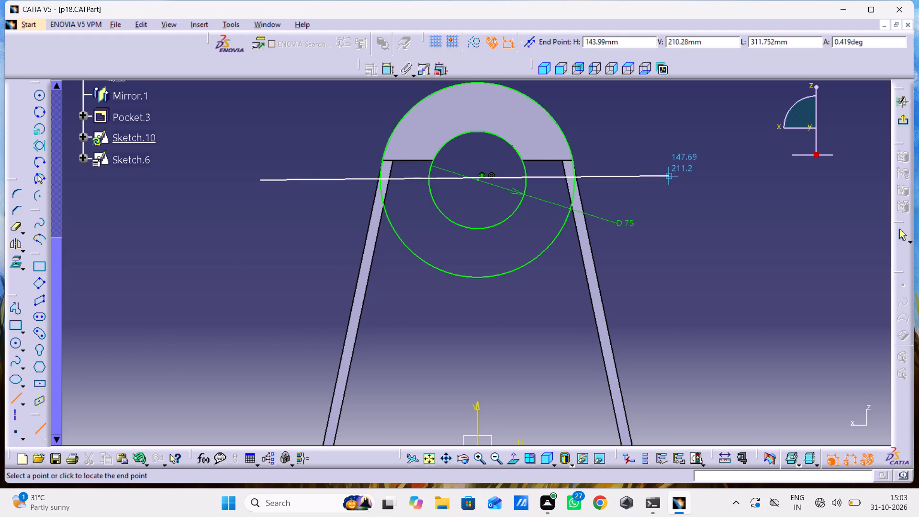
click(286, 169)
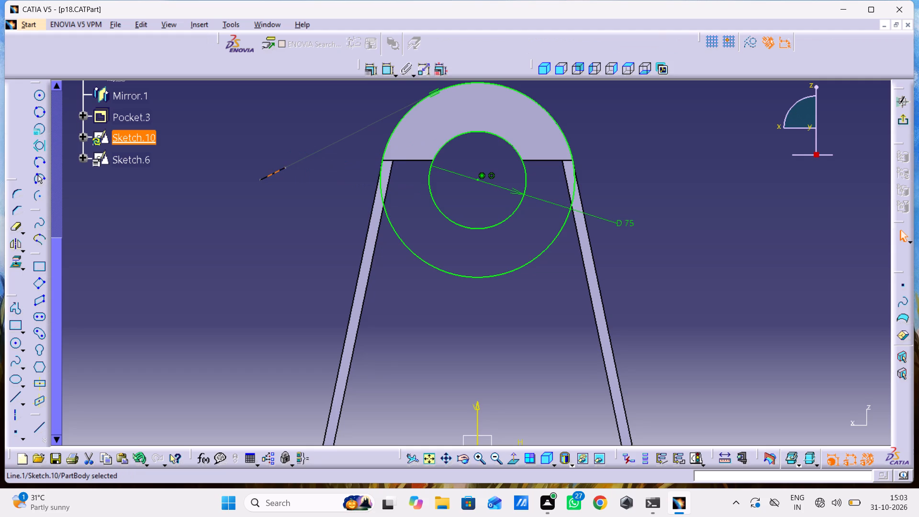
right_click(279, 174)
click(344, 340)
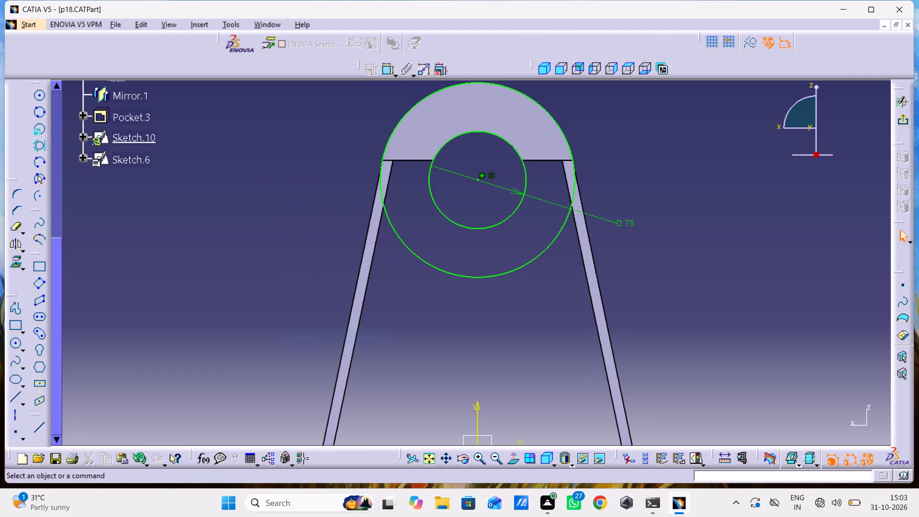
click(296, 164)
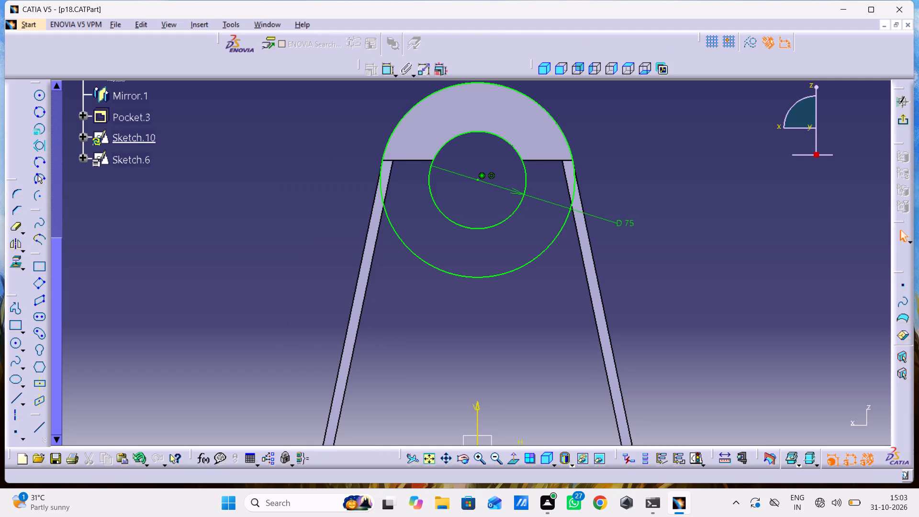
Sketch a long horizontal line across both circles, just below the boss's flat lower edges and extending past both legs.
click(14, 398)
click(242, 170)
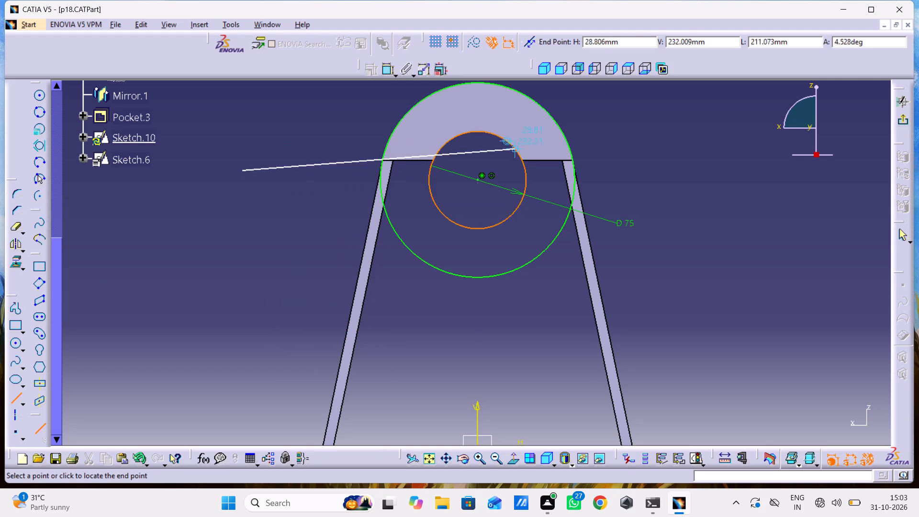
click(659, 171)
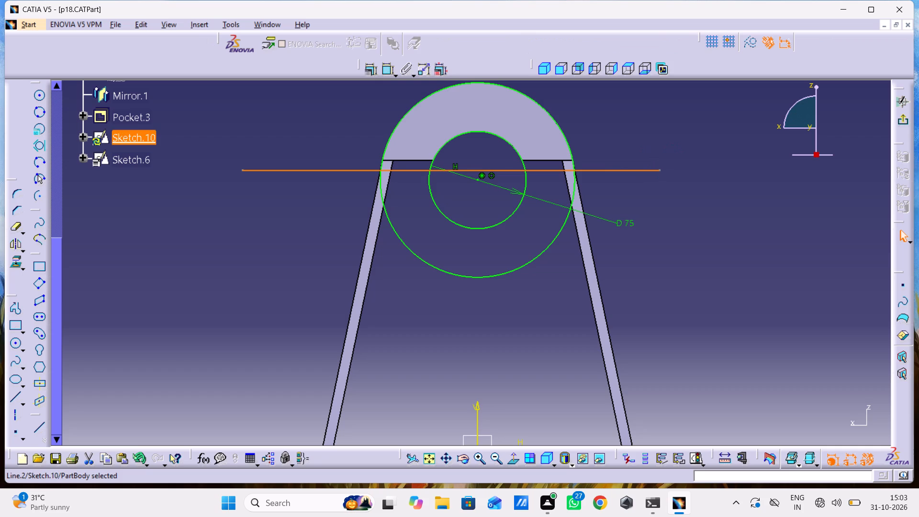
click(681, 239)
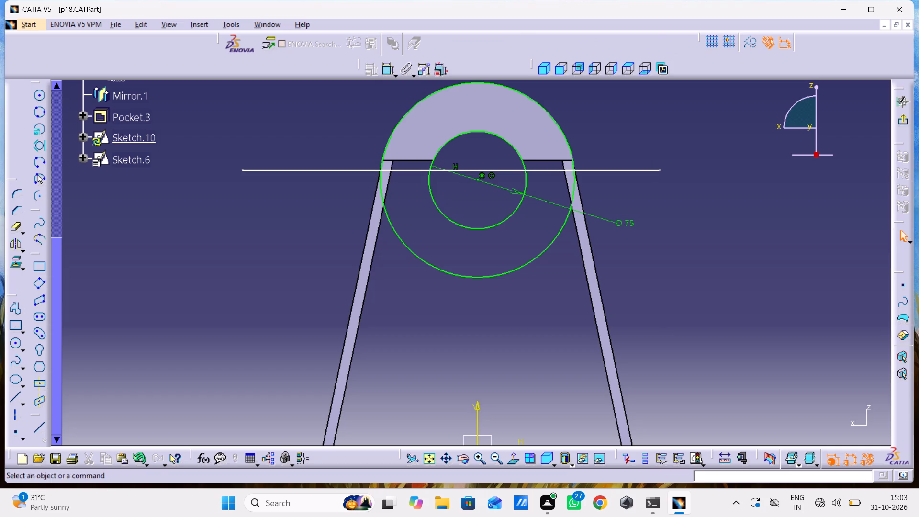
Constrain the horizontal line coincident with the boss's flat lower edge.
double_click(388, 68)
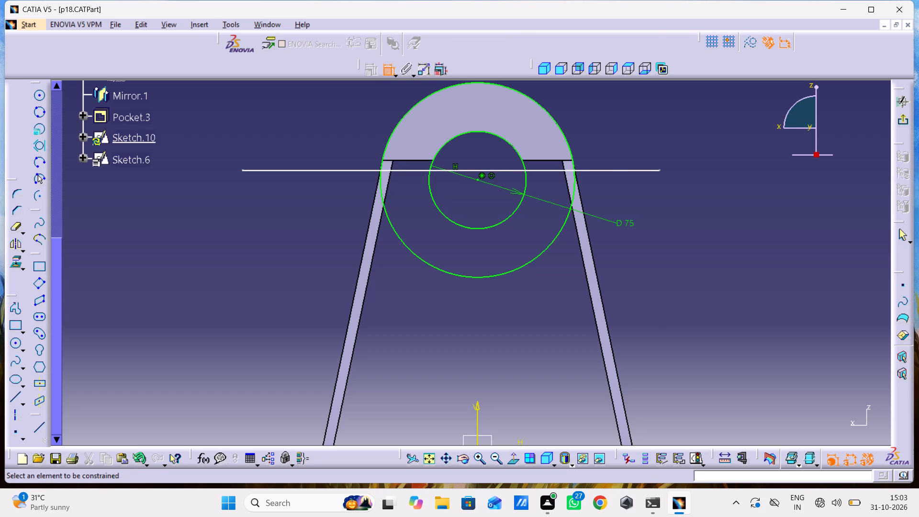
click(412, 157)
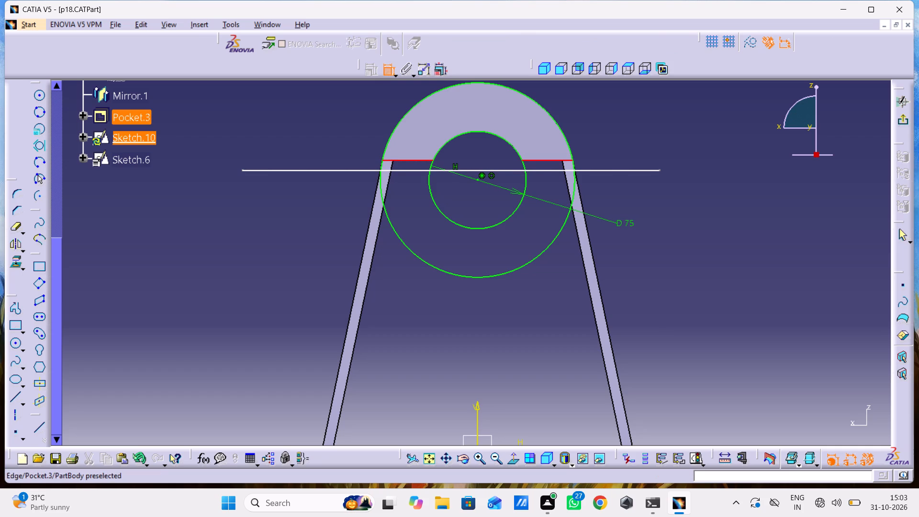
click(414, 170)
right_click(324, 100)
click(374, 203)
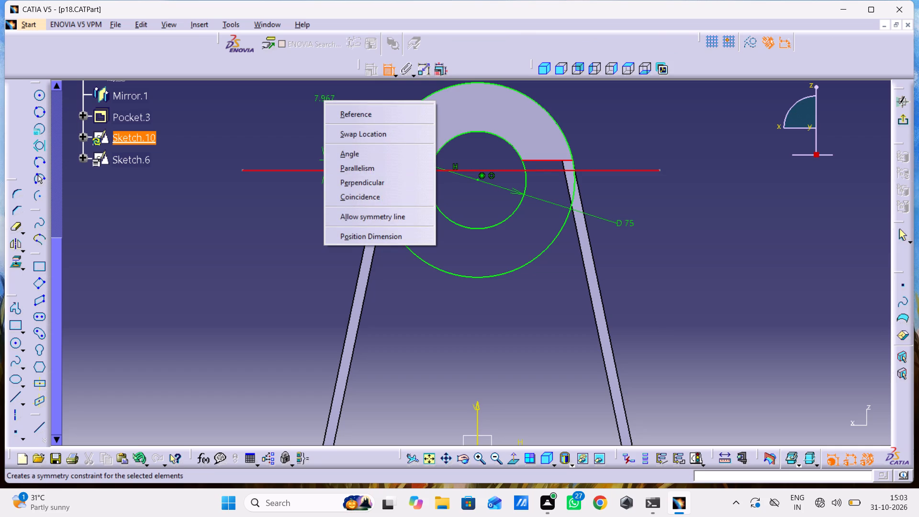
click(324, 208)
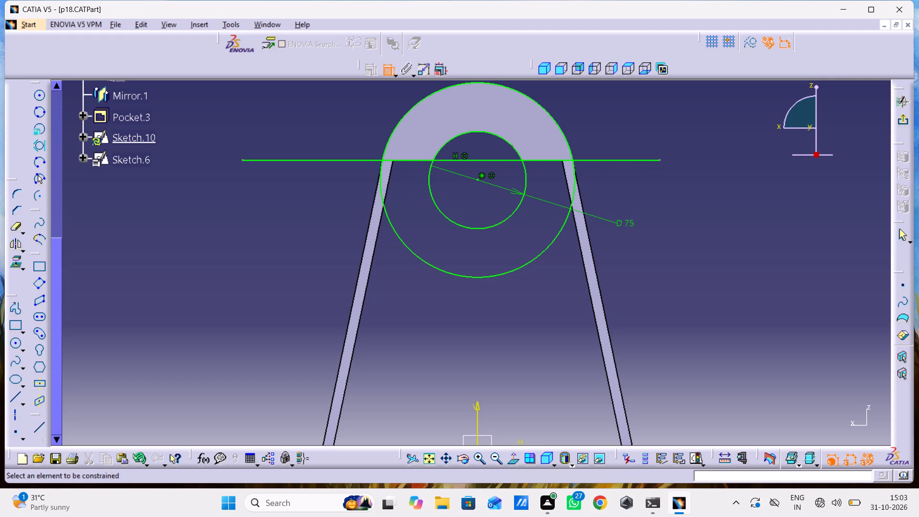
Trim away the line's overhanging ends, the upper arcs of both circles, and the line segment inside the inner circle.
double_click(17, 225)
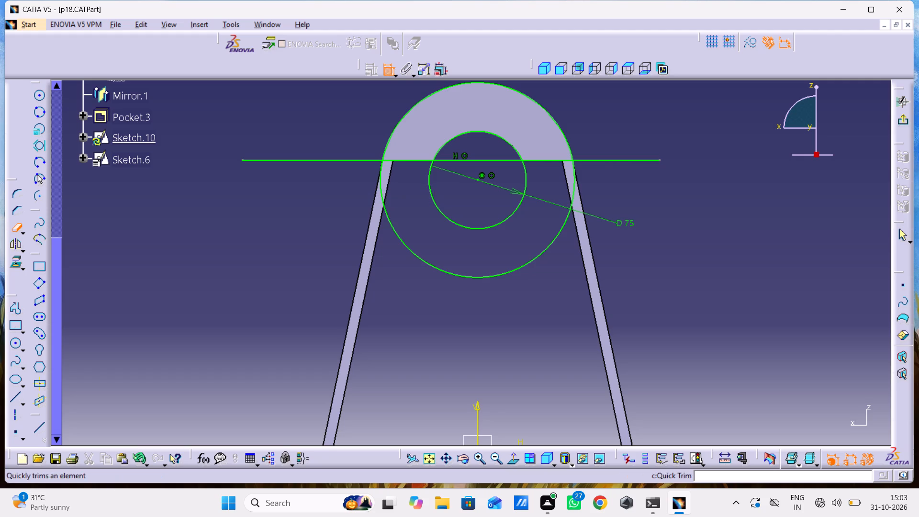
click(345, 160)
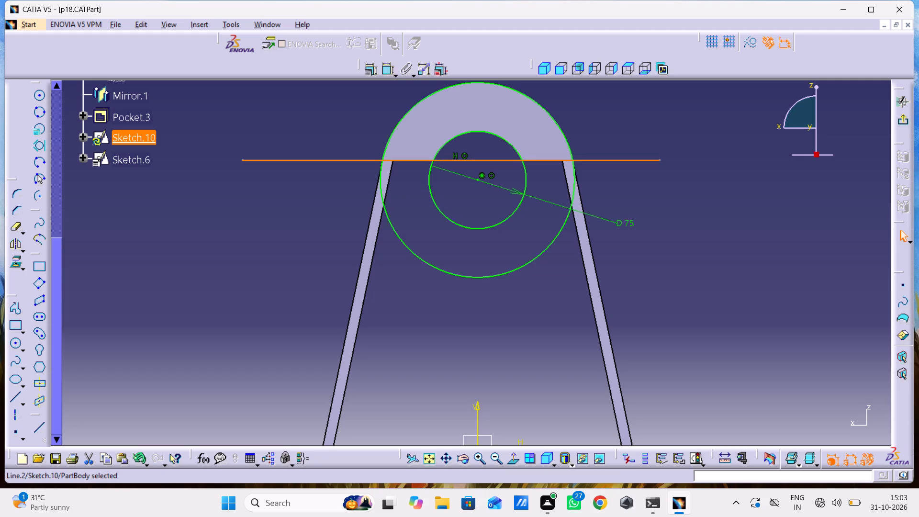
click(349, 128)
double_click(15, 228)
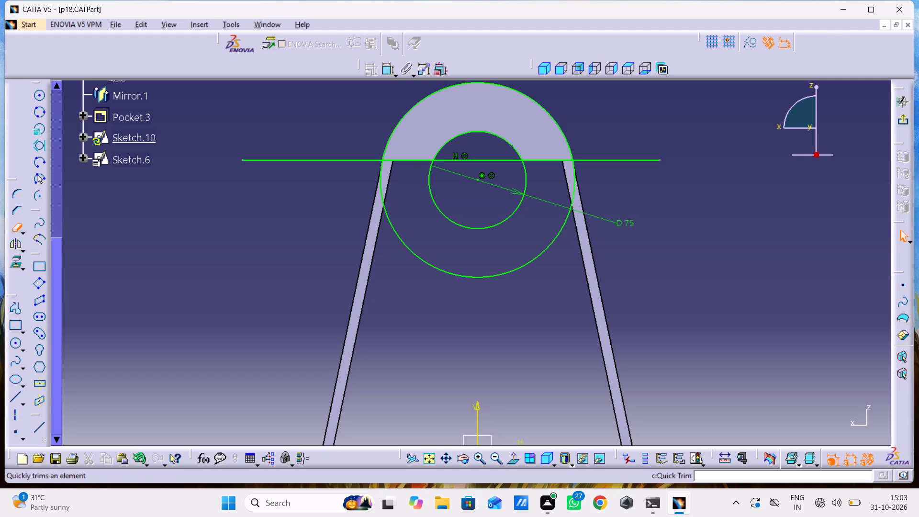
click(290, 158)
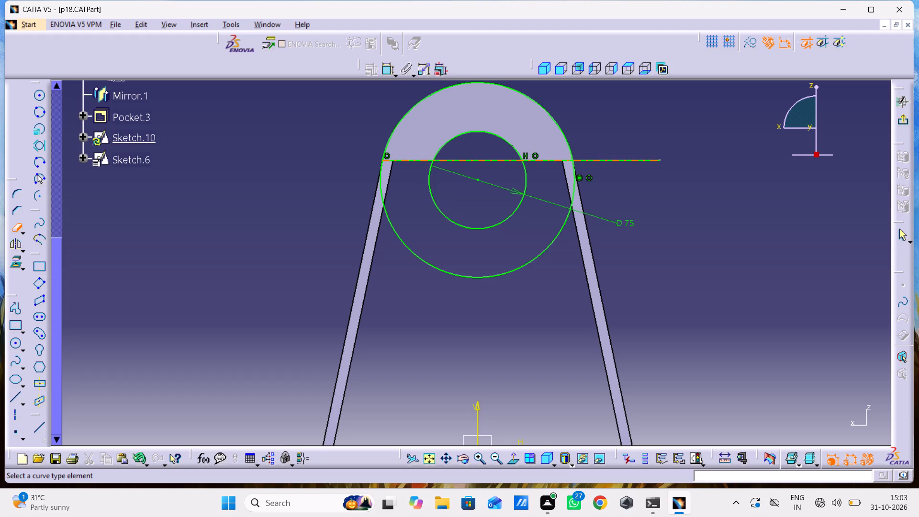
click(628, 161)
click(547, 115)
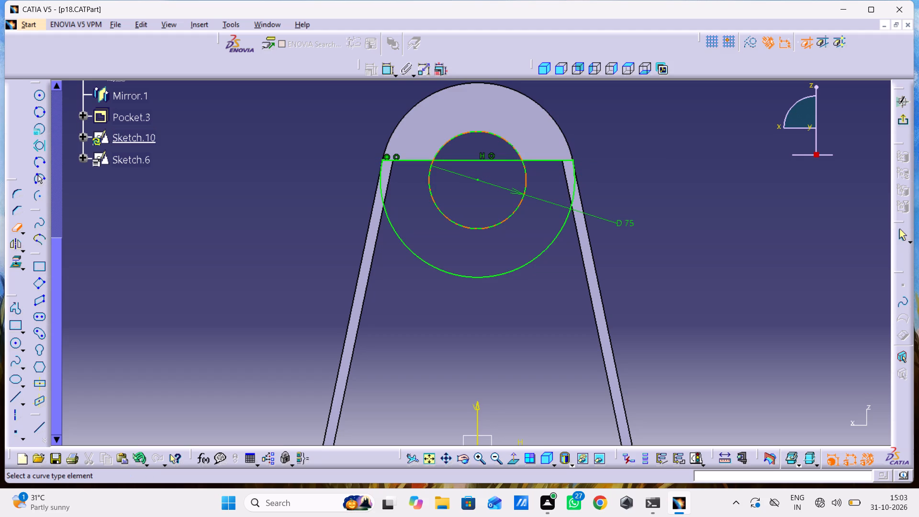
click(513, 150)
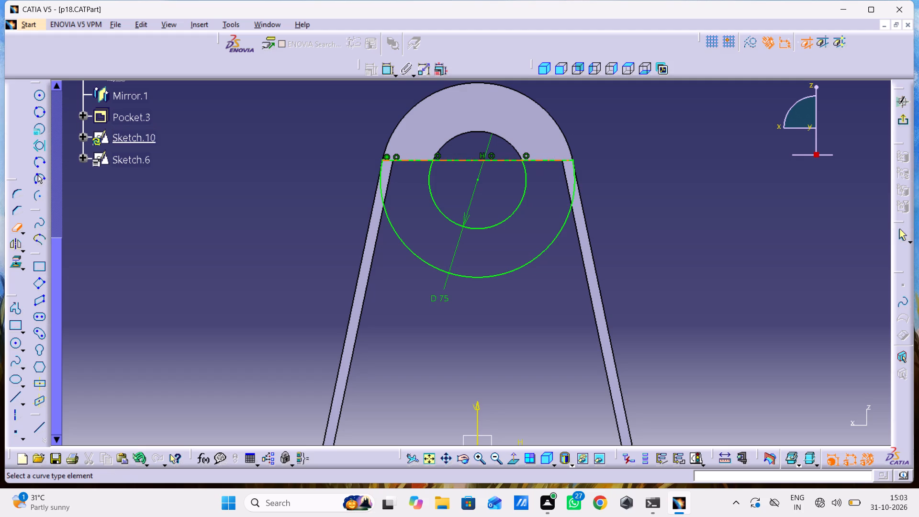
click(460, 161)
click(683, 152)
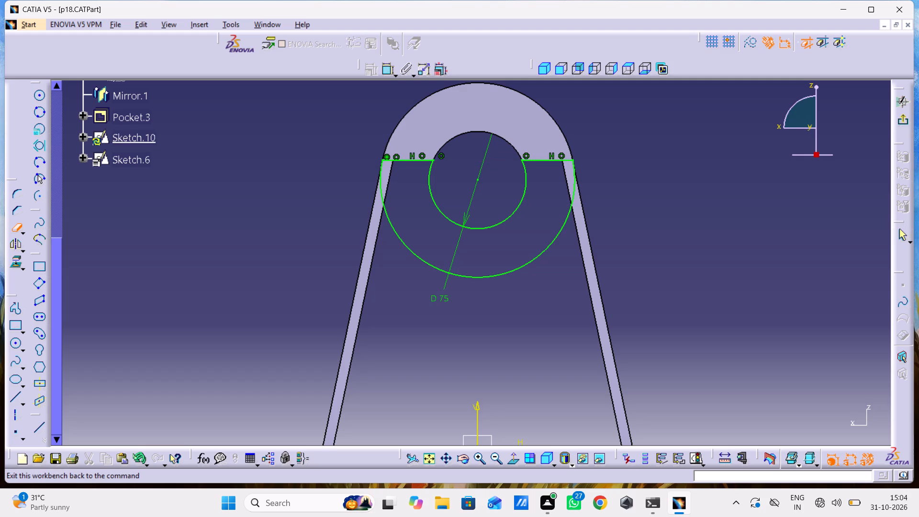
Exit the sketch and pad the lower ring profile 25 mm with mirrored extent.
click(900, 123)
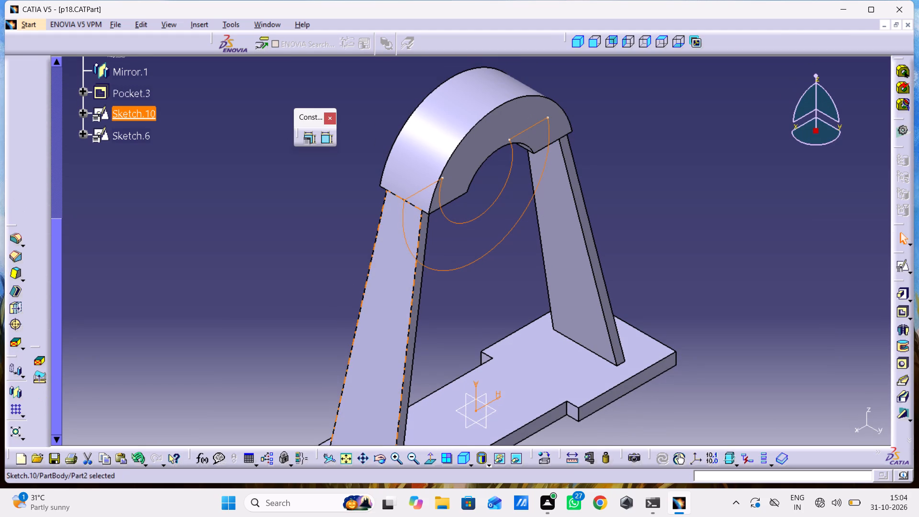
click(903, 295)
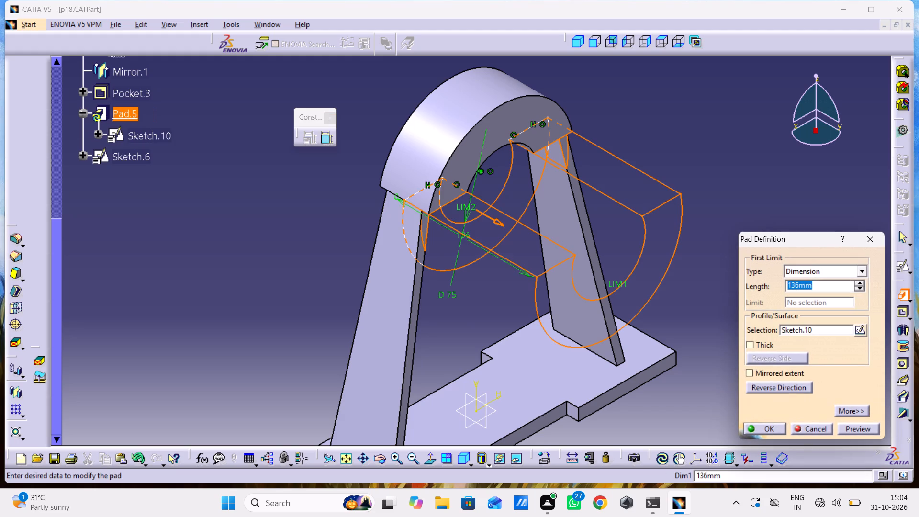
click(797, 372)
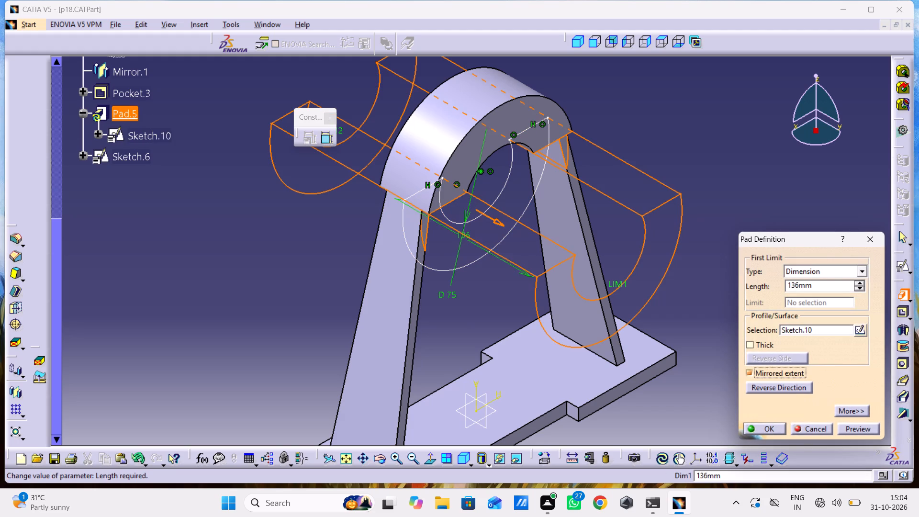
drag(823, 286, 763, 304)
text(25)
key(Return)
click(706, 248)
Examine the ring boss, legs and base plate from several angles.
middle_drag(732, 256, 773, 183)
right_drag(732, 272, 773, 183)
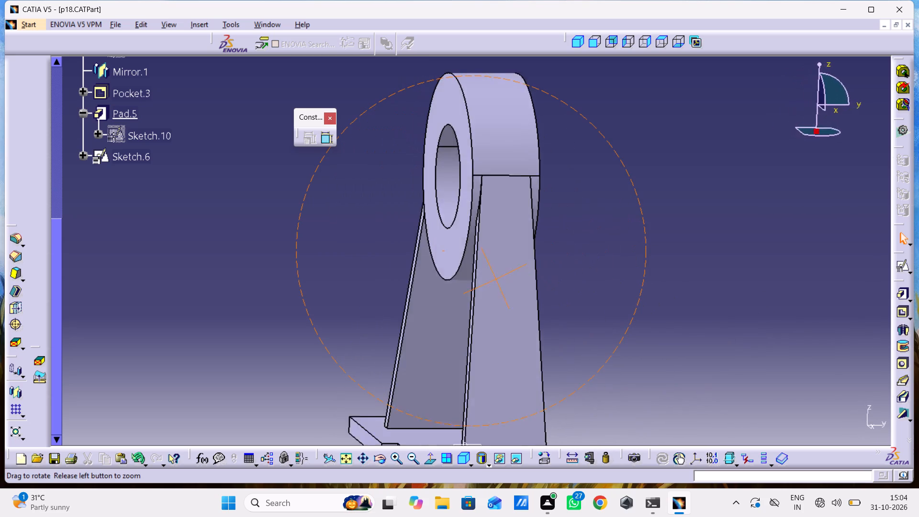
right_drag(773, 183, 849, 180)
middle_drag(773, 183, 849, 180)
middle_drag(552, 300, 639, 329)
right_drag(603, 324, 639, 329)
click(467, 456)
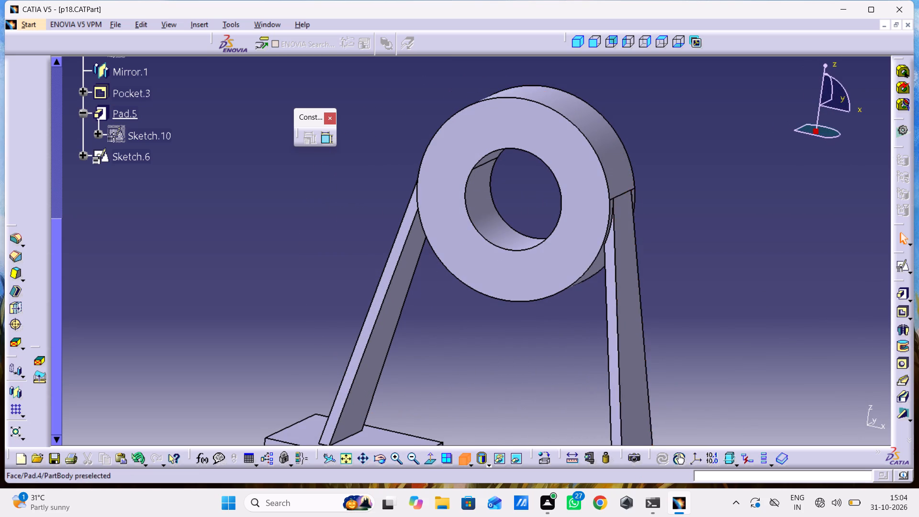
middle_drag(637, 243, 653, 214)
scroll(601, 295, down, 1)
middle_drag(628, 258, 644, 186)
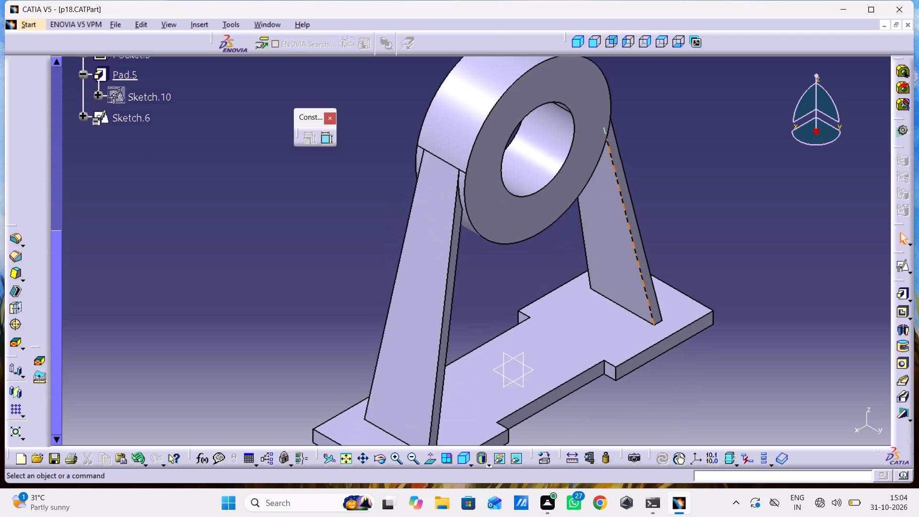
middle_drag(348, 311, 572, 266)
right_drag(377, 319, 572, 266)
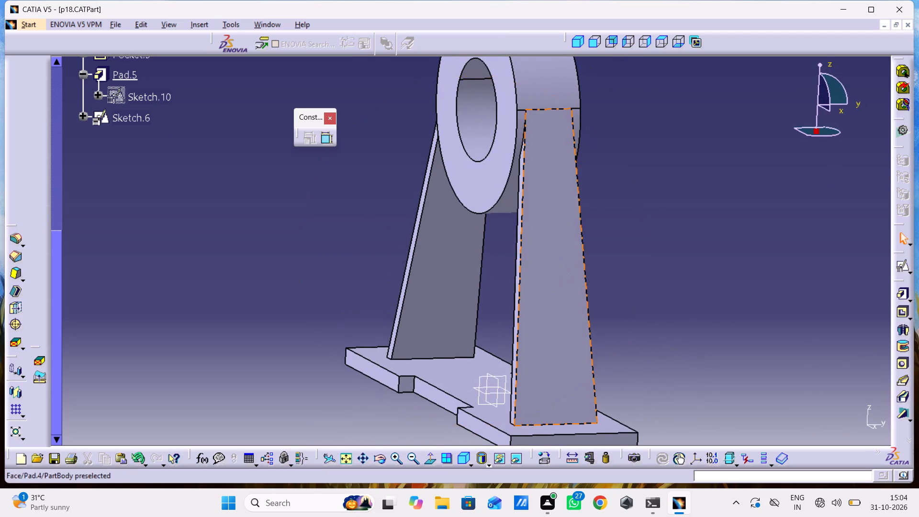
middle_drag(478, 364, 561, 395)
right_drag(492, 369, 561, 395)
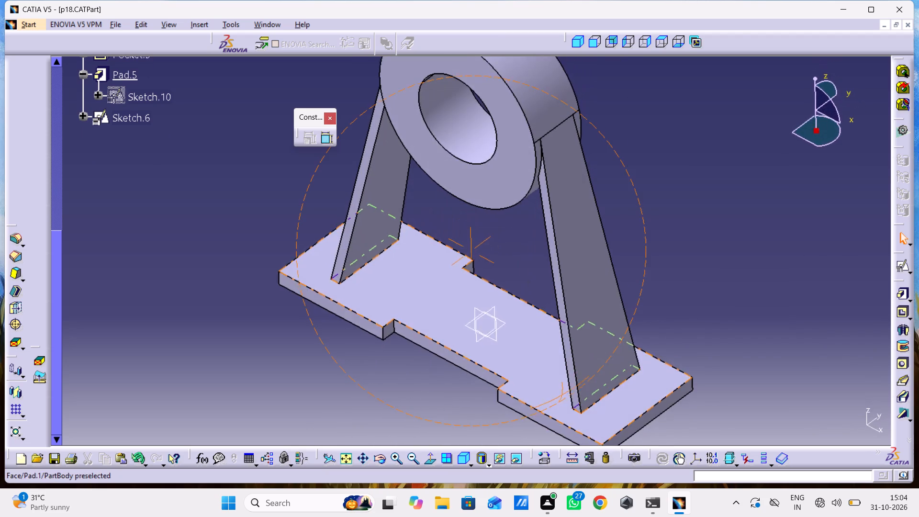
right_drag(561, 395, 560, 393)
middle_drag(561, 395, 560, 393)
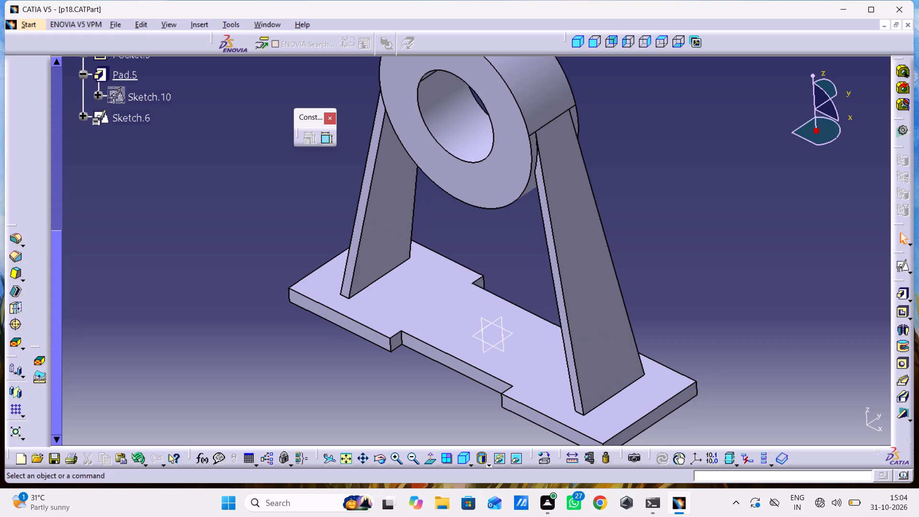
middle_drag(497, 326, 505, 249)
right_click(497, 326)
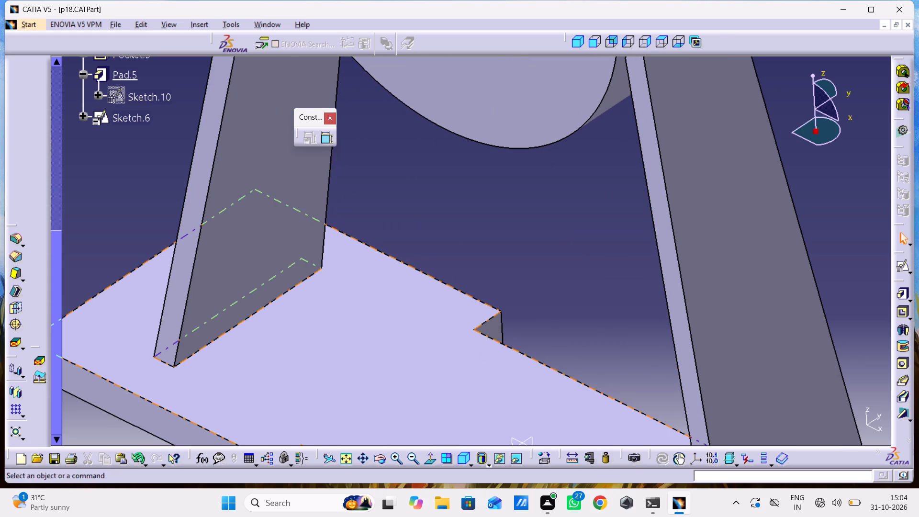
click(458, 460)
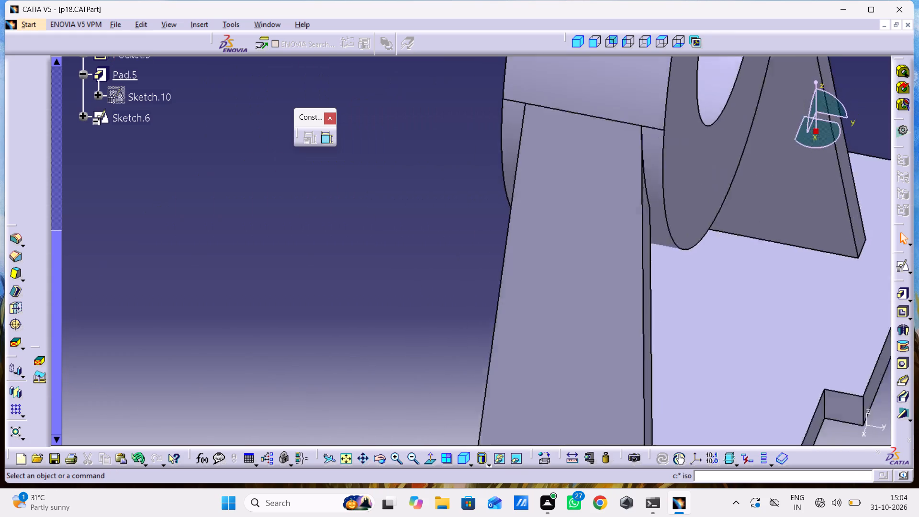
middle_drag(499, 288, 524, 382)
right_click(520, 293)
middle_drag(376, 314, 385, 314)
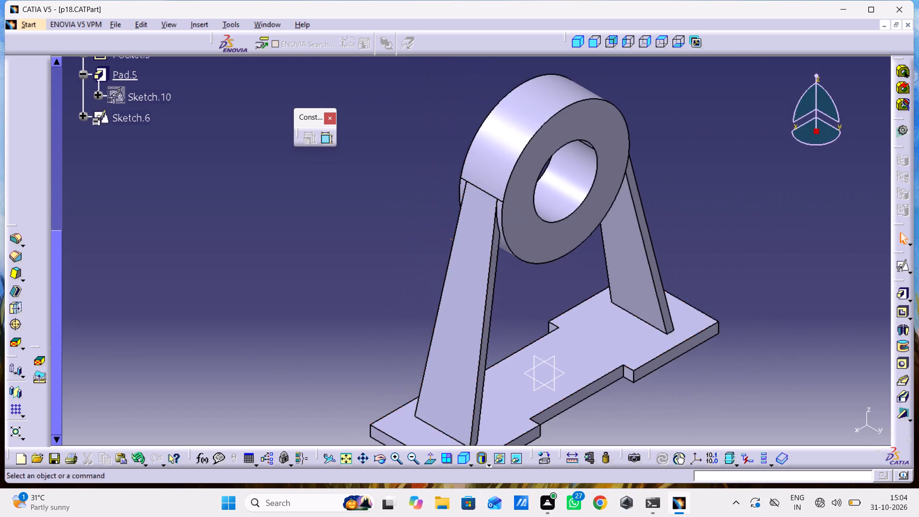
middle_drag(385, 314, 683, 268)
right_drag(414, 314, 683, 268)
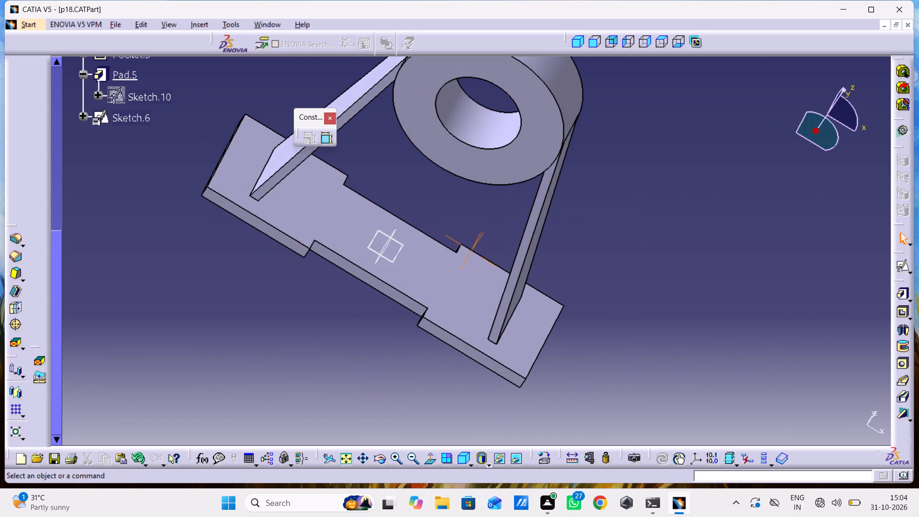
Start a positioned sketch on the narrow edge face of one leg, with implicit origin and orientation.
middle_drag(560, 337, 569, 252)
right_click(560, 337)
click(594, 282)
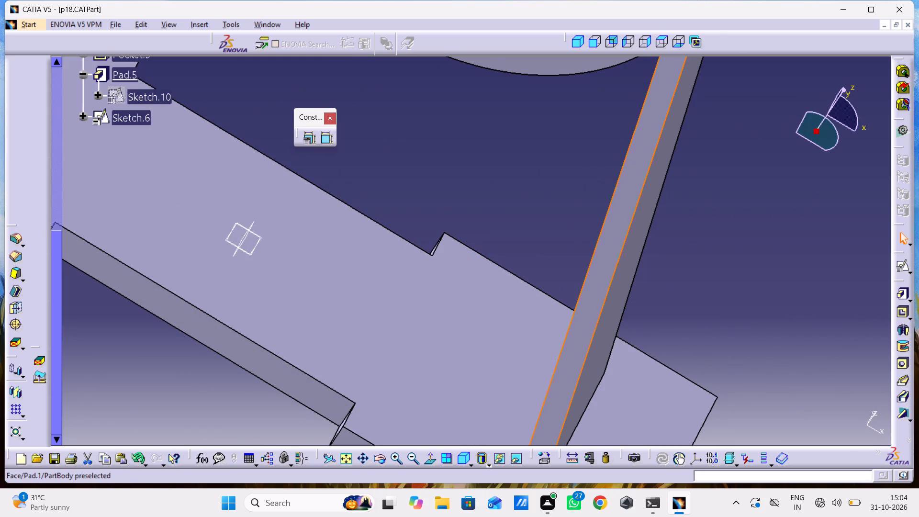
click(904, 266)
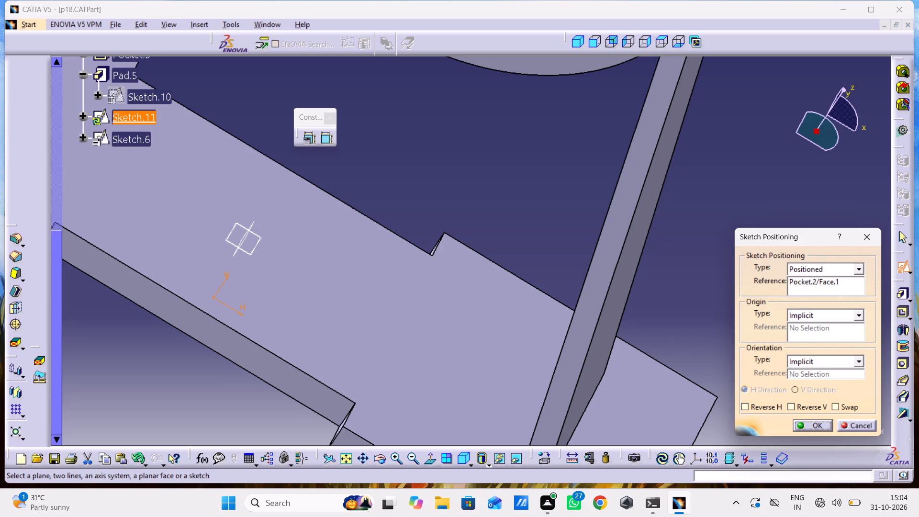
click(812, 422)
Project the ring's outer edge and the inner edges of both legs onto the sketch plane.
middle_drag(479, 324, 507, 406)
right_click(485, 324)
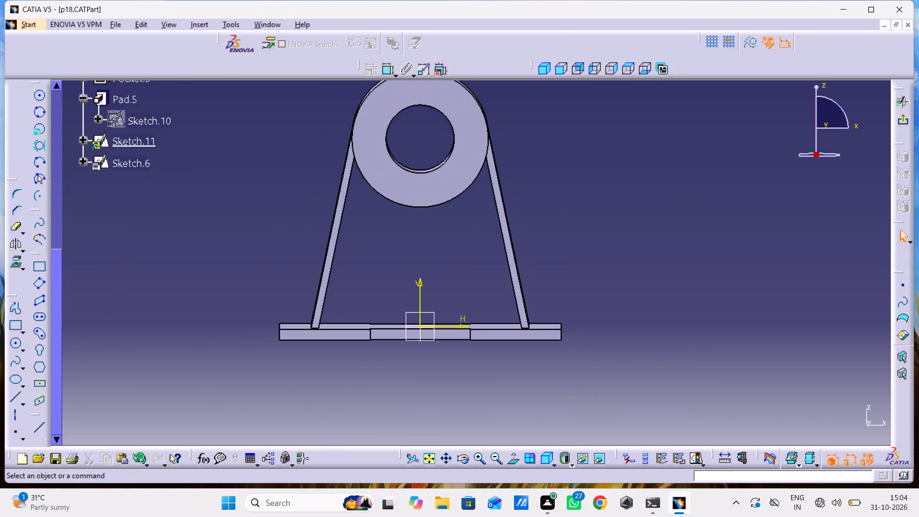
middle_drag(511, 375, 516, 343)
right_click(516, 375)
scroll(508, 337, down, 1)
middle_drag(522, 352, 543, 378)
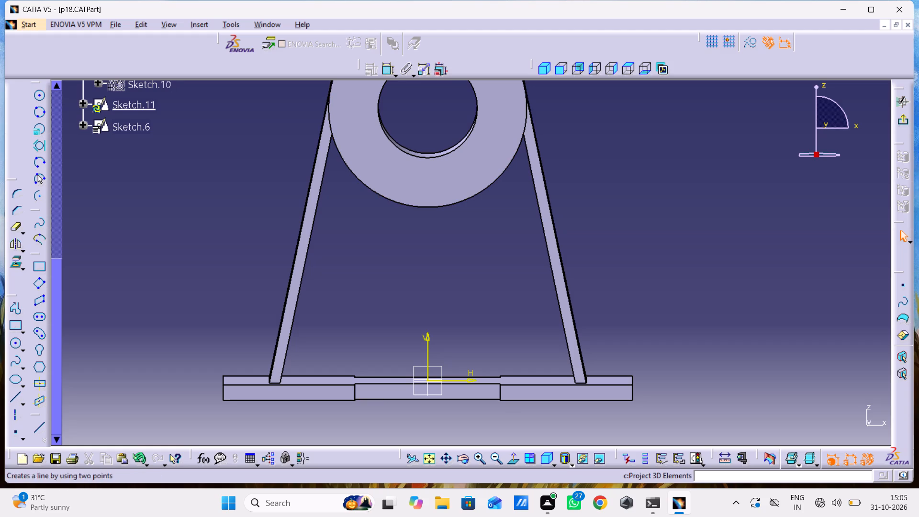
click(19, 262)
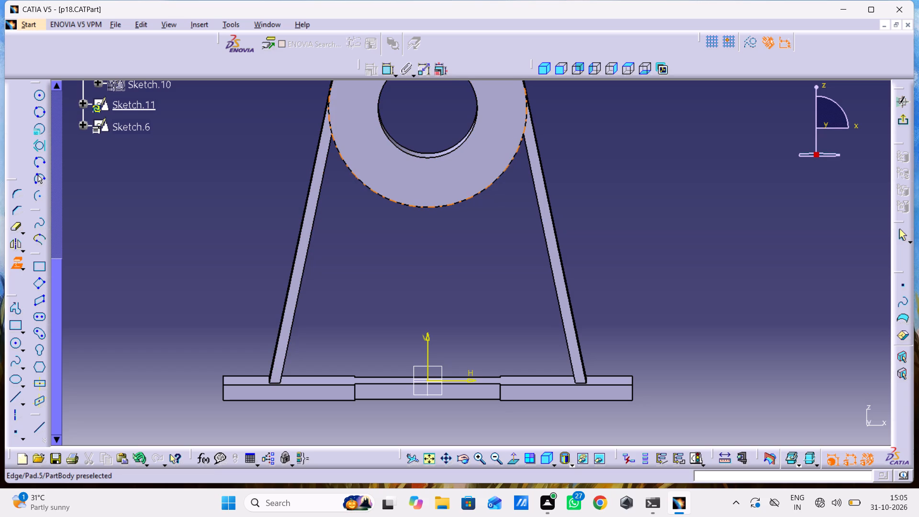
click(404, 202)
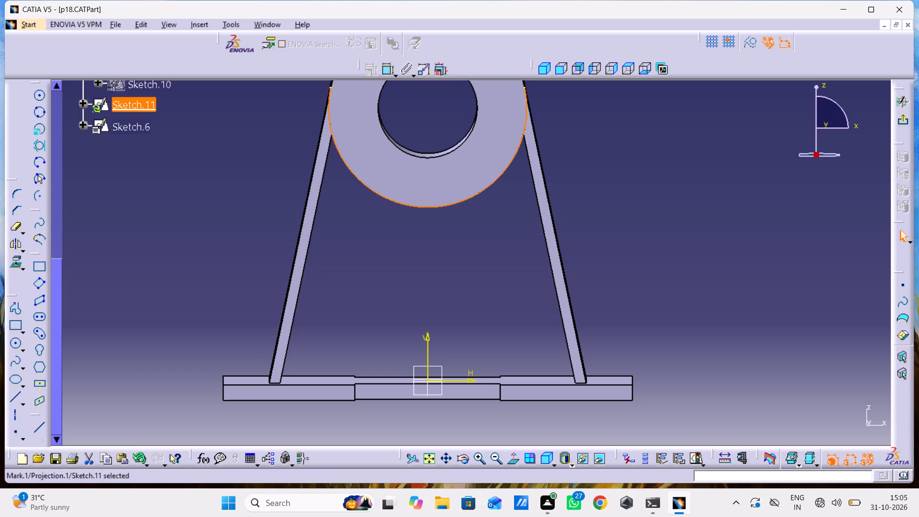
click(169, 256)
click(168, 256)
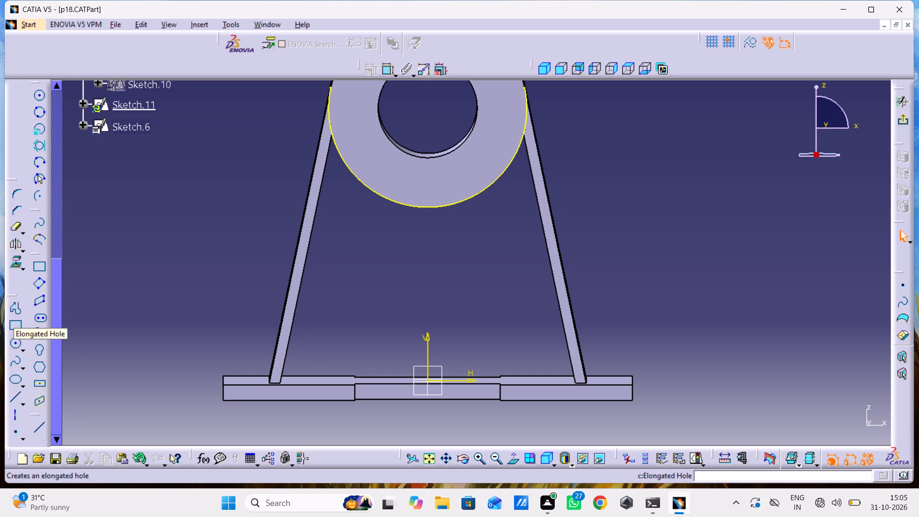
double_click(18, 264)
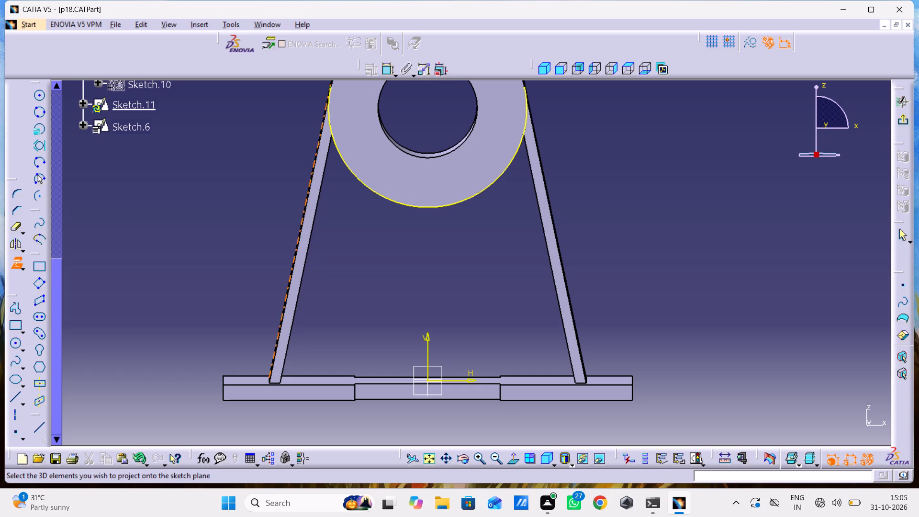
click(303, 288)
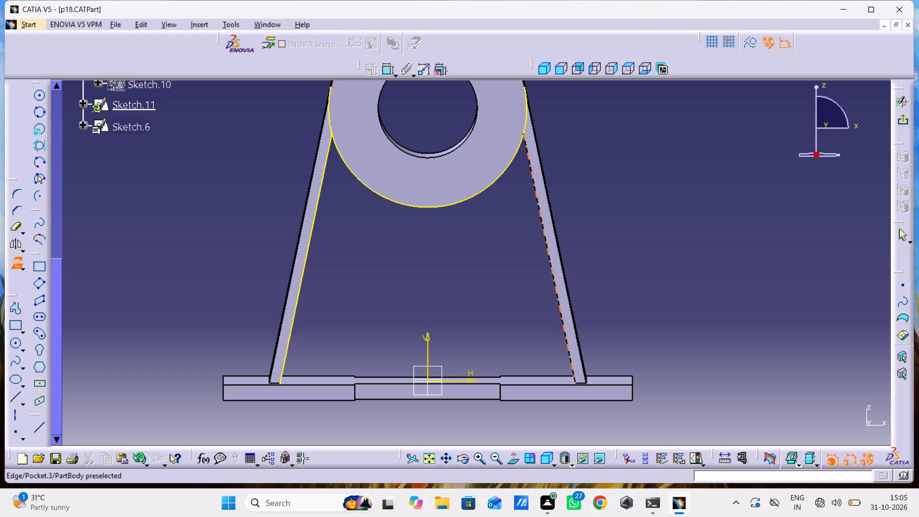
click(553, 281)
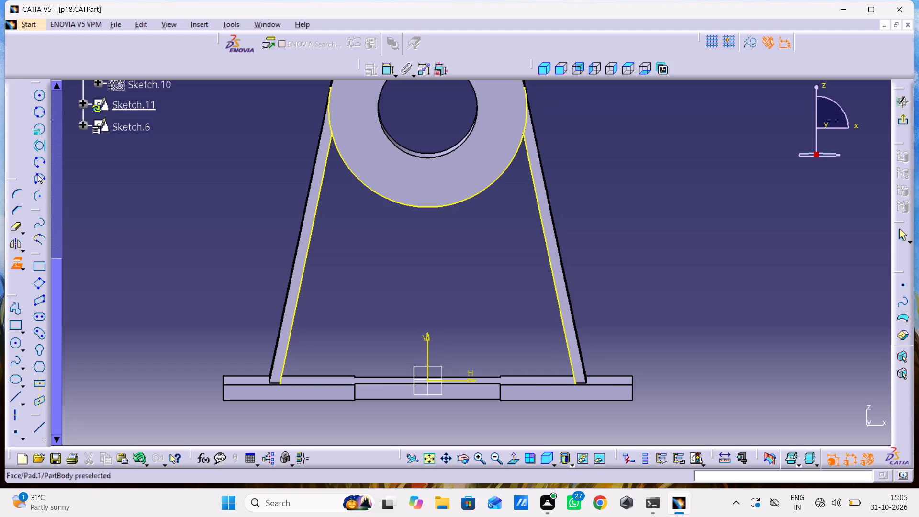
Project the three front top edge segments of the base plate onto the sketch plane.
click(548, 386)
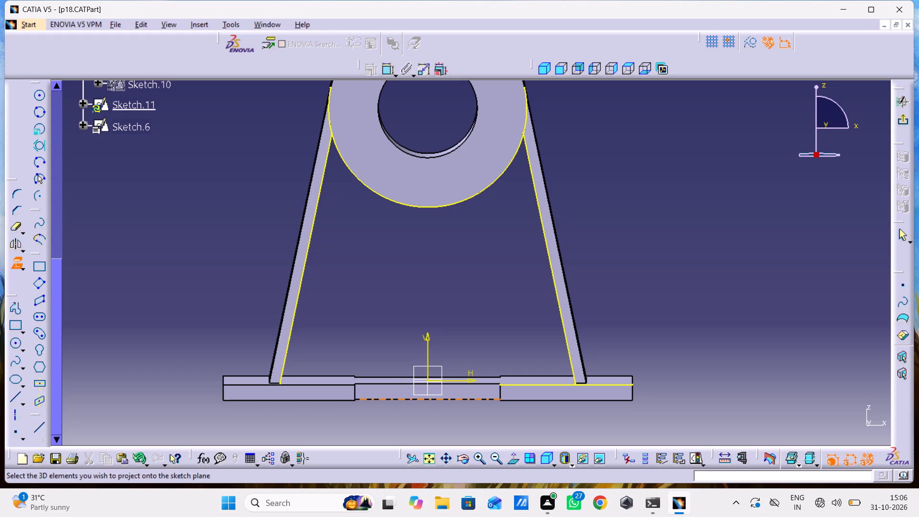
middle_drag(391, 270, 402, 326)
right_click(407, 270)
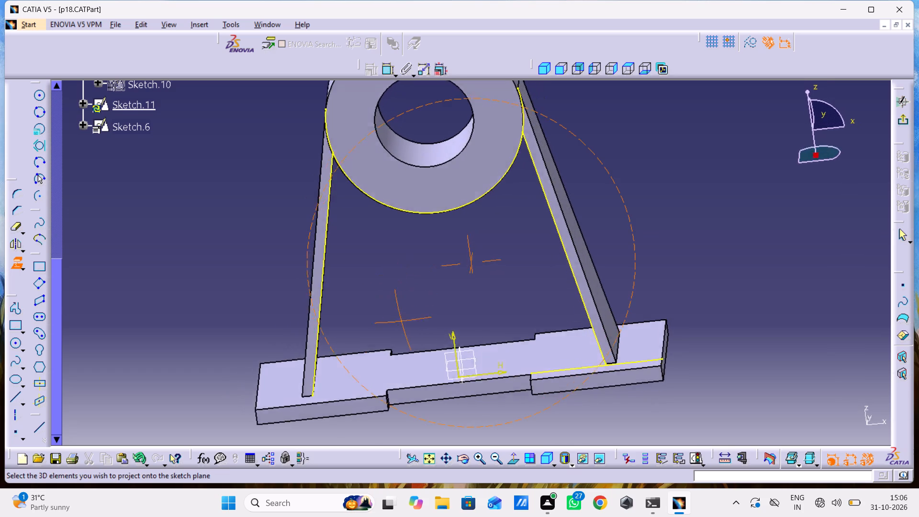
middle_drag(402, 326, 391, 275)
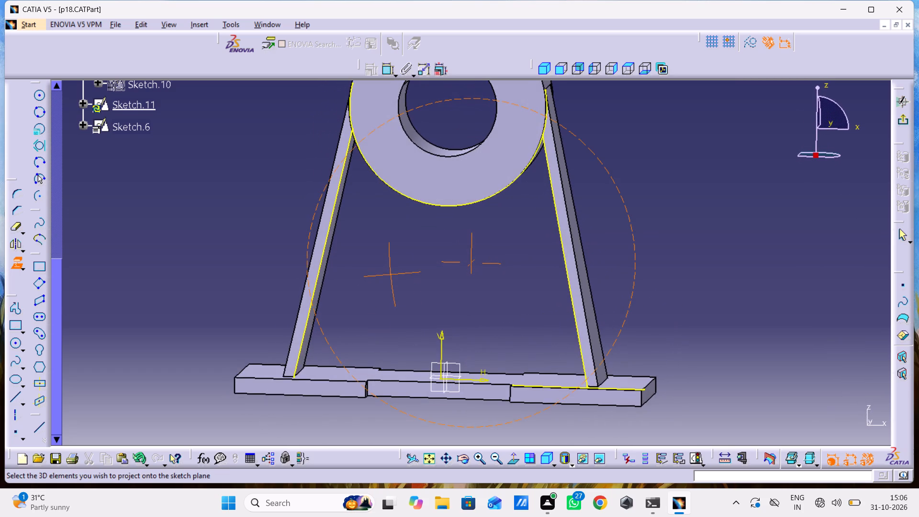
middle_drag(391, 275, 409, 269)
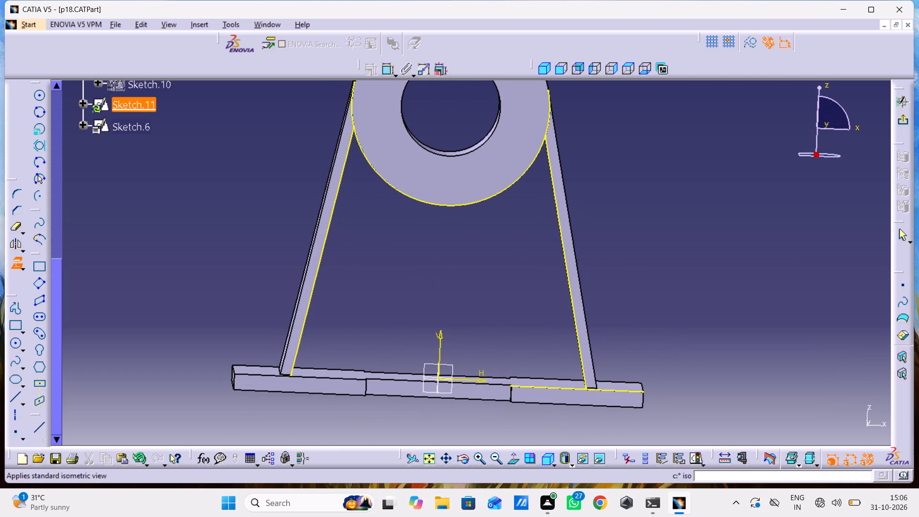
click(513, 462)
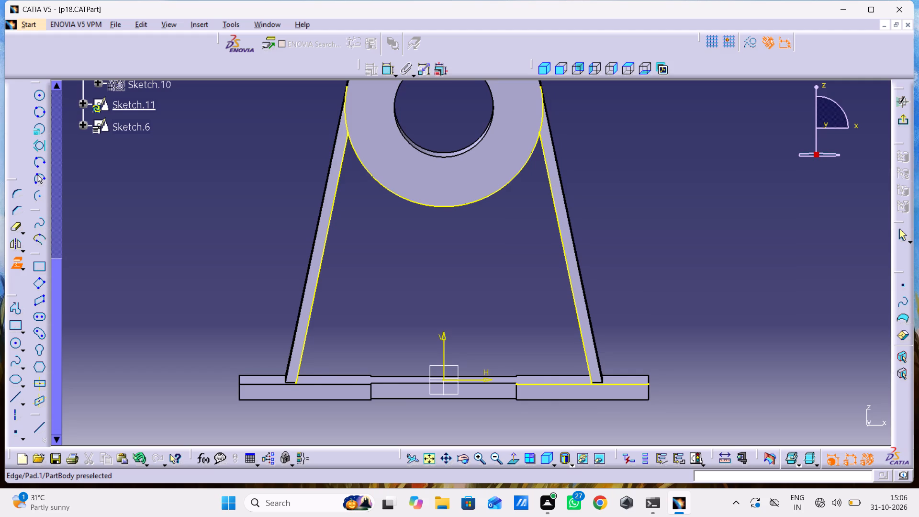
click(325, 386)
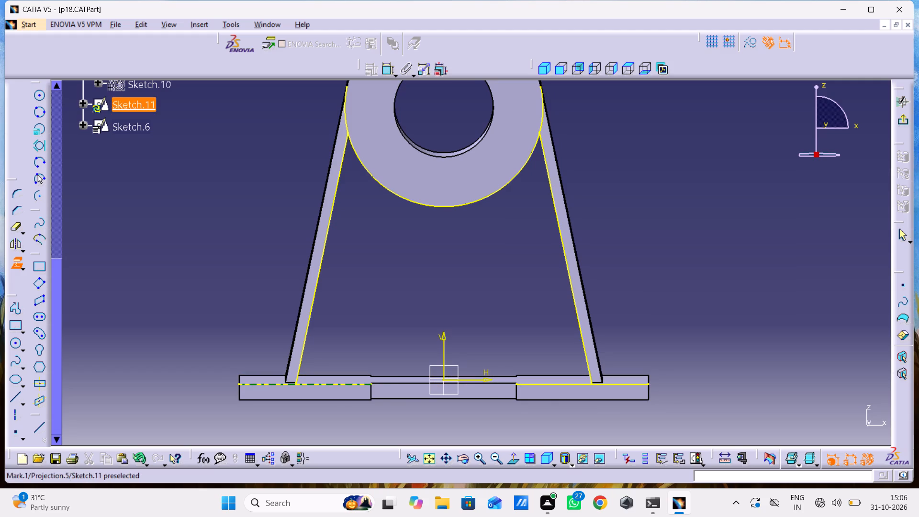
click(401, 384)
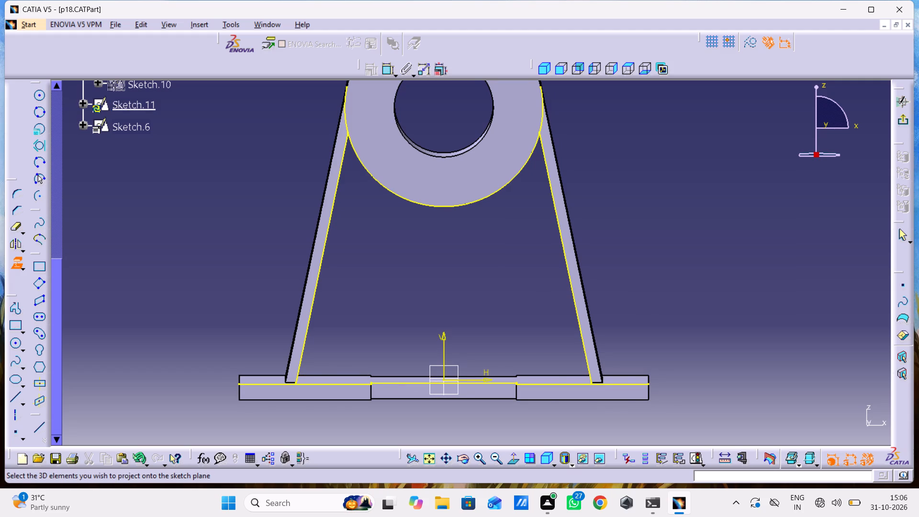
Examine the projected edges around the ring, legs and base plate from an angled view and in the normal view.
scroll(436, 281, down, 1)
middle_drag(436, 281, 424, 415)
right_drag(436, 293, 424, 415)
middle_drag(424, 415, 457, 354)
right_click(435, 408)
middle_drag(482, 353, 485, 346)
right_click(482, 353)
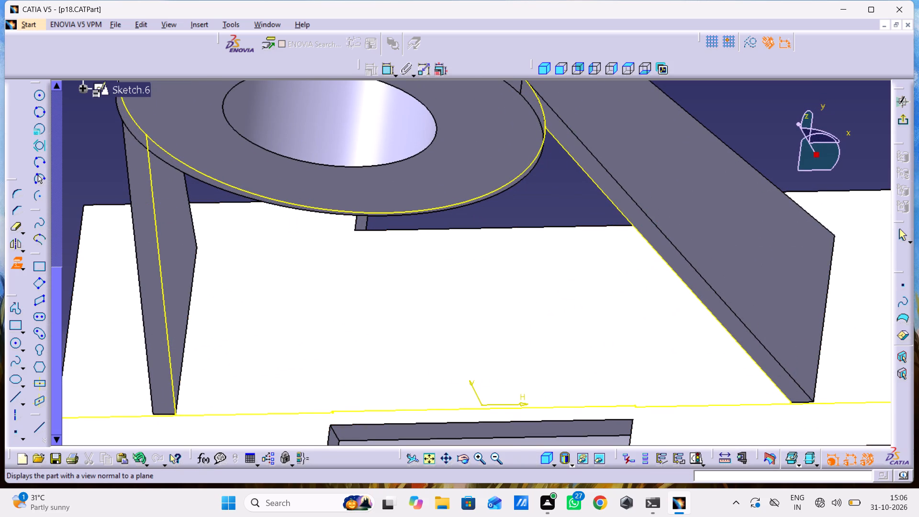
click(511, 463)
middle_drag(359, 288, 377, 352)
scroll(359, 288, down, 1)
right_click(359, 288)
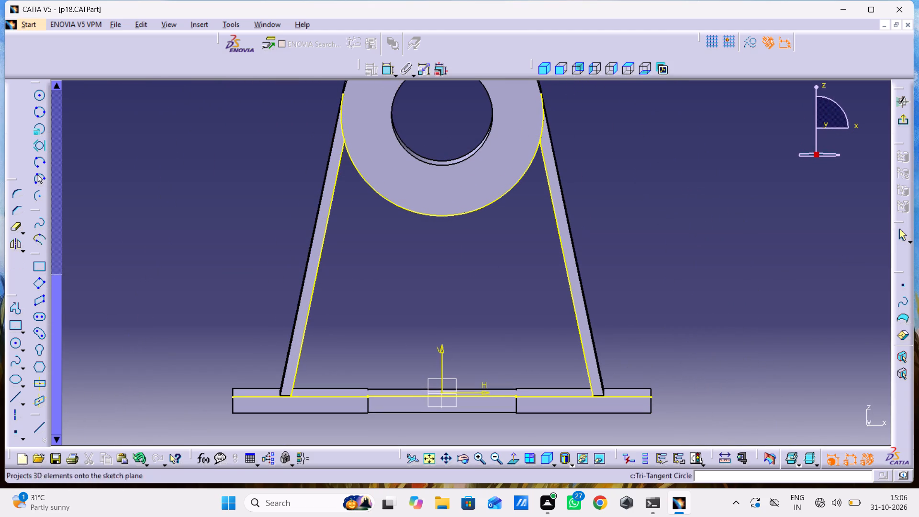
Quick-trim the projected ring arc's upper portions beyond the inner edges of both legs.
double_click(12, 227)
click(340, 124)
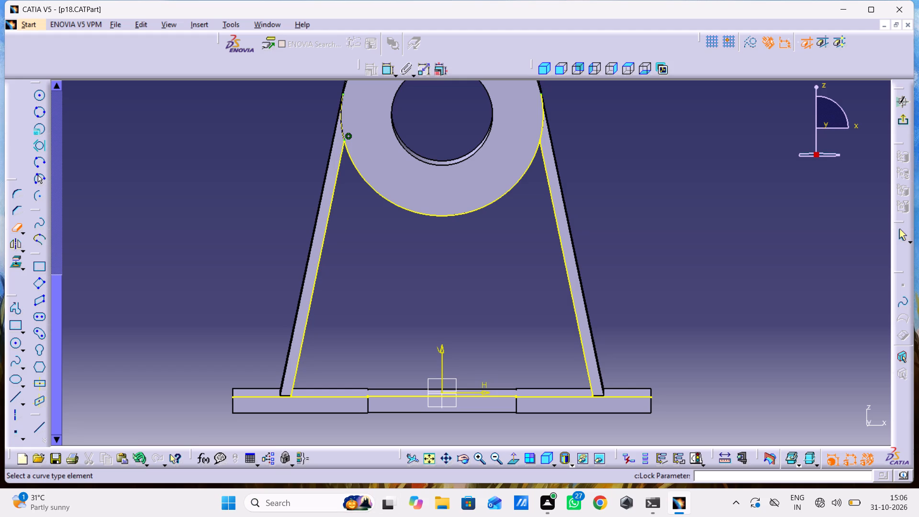
click(540, 128)
click(628, 144)
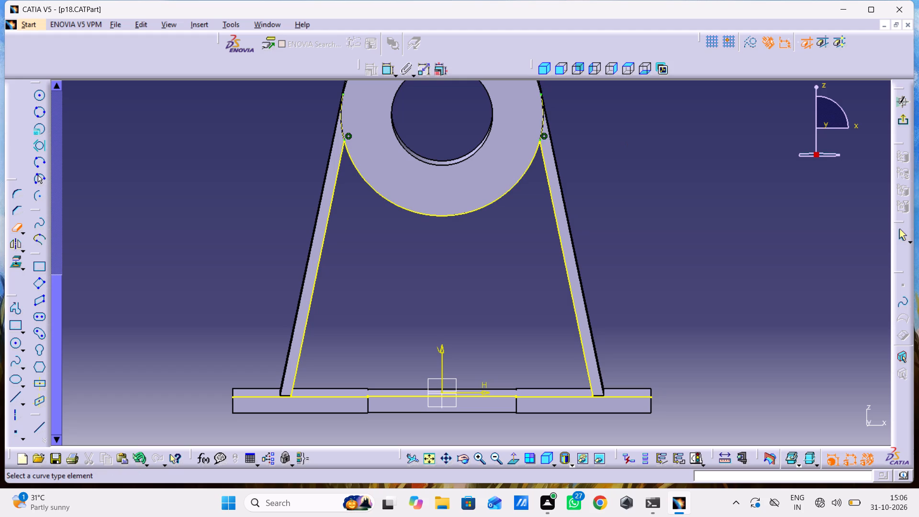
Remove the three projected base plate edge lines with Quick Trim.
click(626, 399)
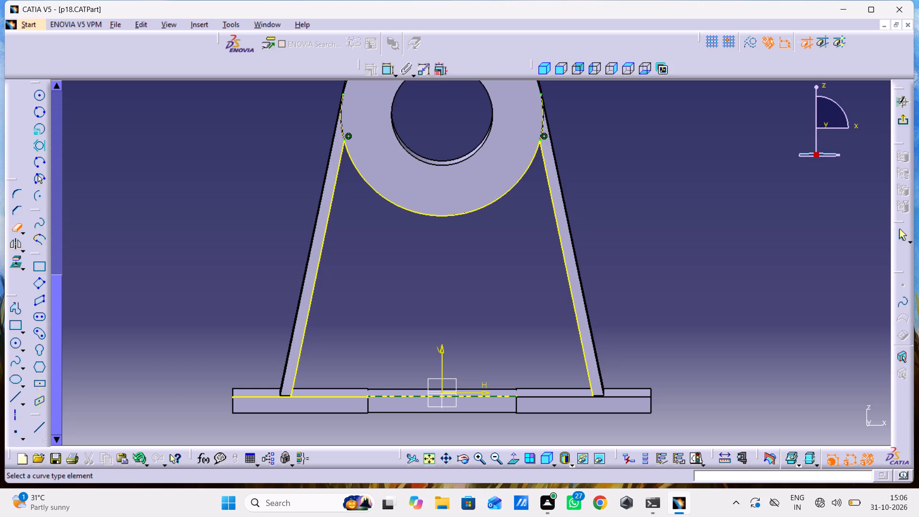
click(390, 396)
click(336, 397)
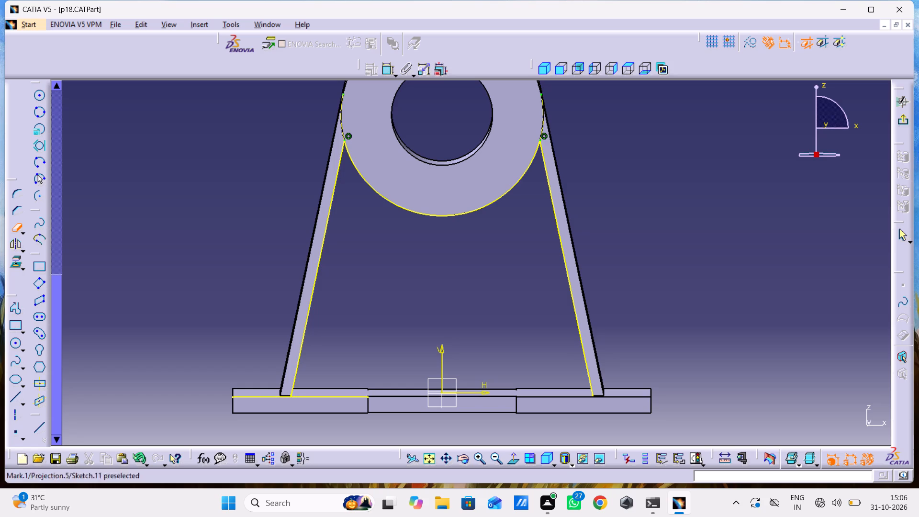
Quick-trim the projected inner edge lines of both legs.
click(314, 297)
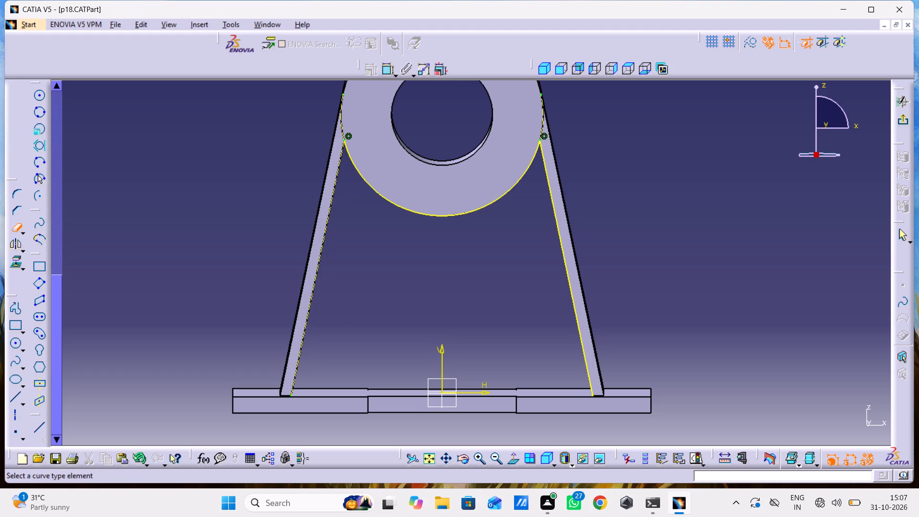
click(561, 246)
click(606, 221)
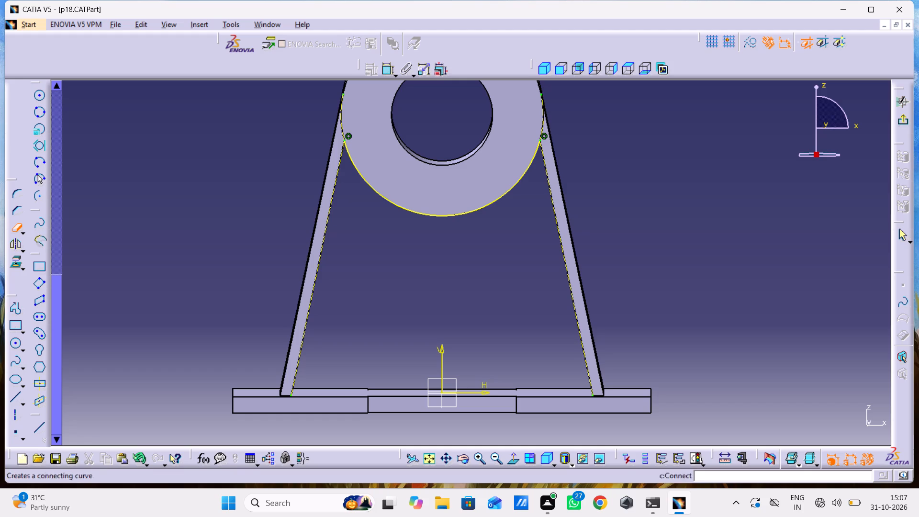
Draw a closed four-sided profile between the legs below the ring, with a horizontal bottom line and its right side about 95 mm long.
double_click(15, 308)
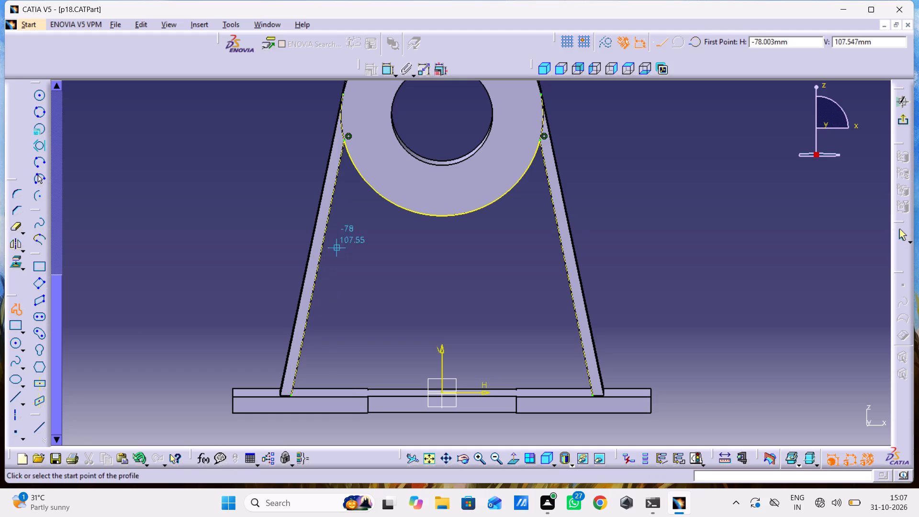
click(374, 234)
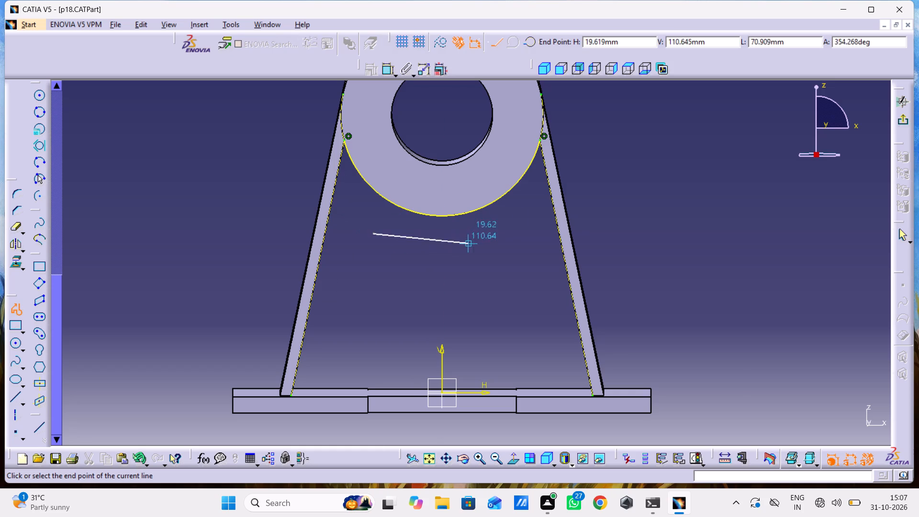
click(514, 229)
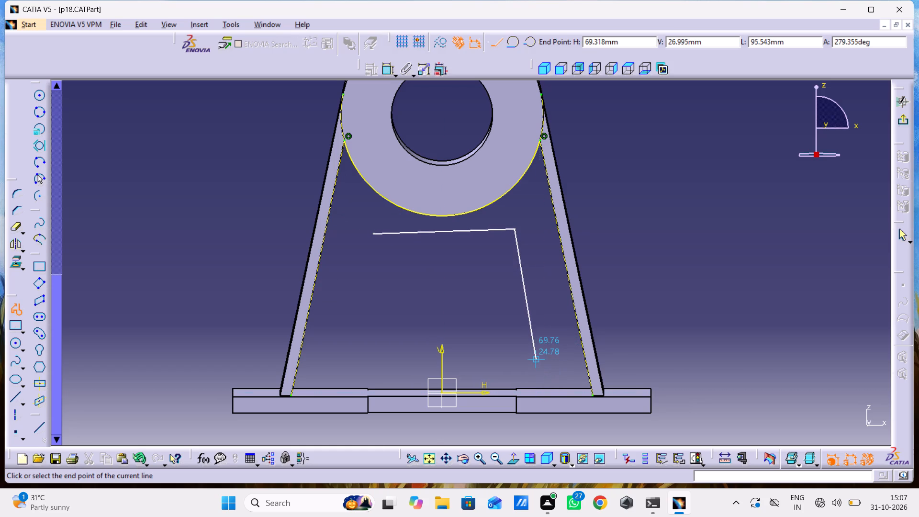
click(536, 357)
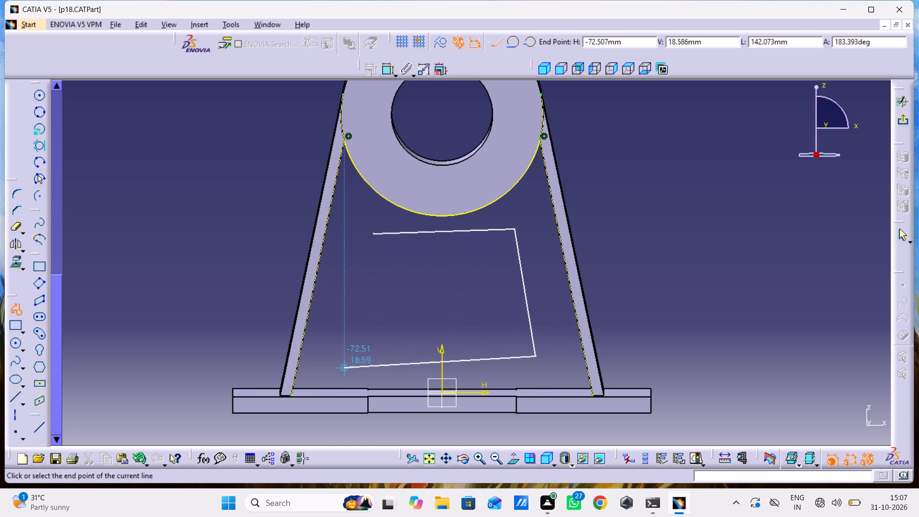
click(339, 359)
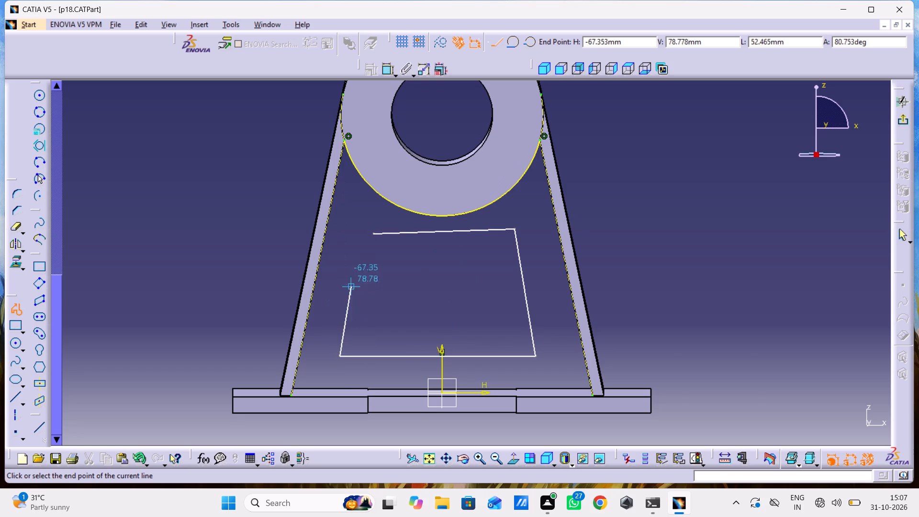
click(374, 234)
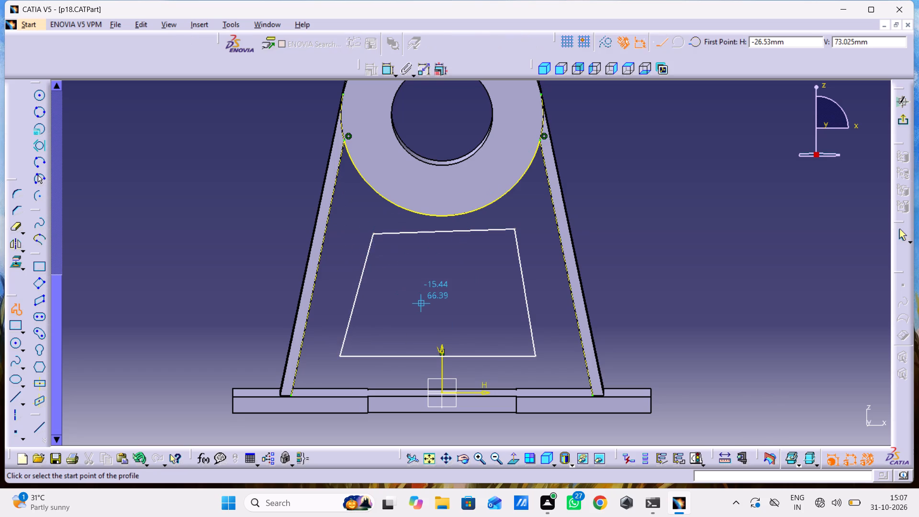
click(422, 305)
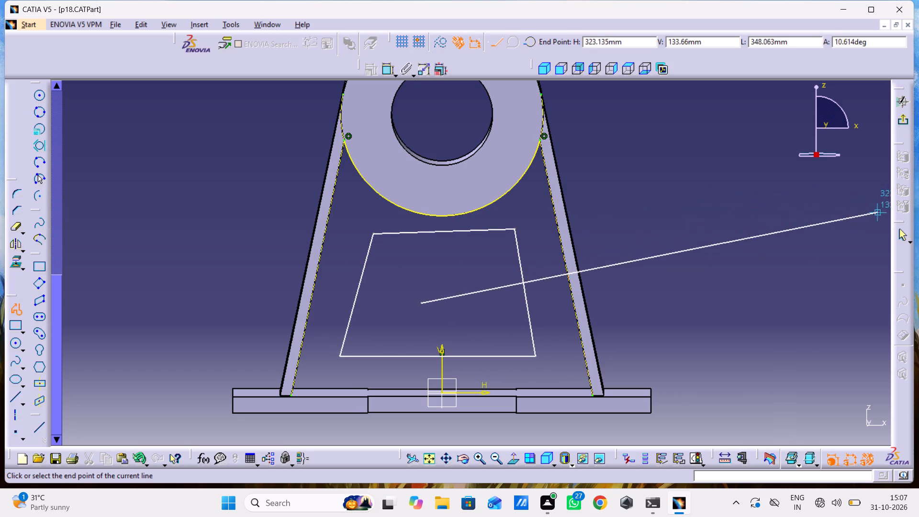
click(900, 234)
click(799, 281)
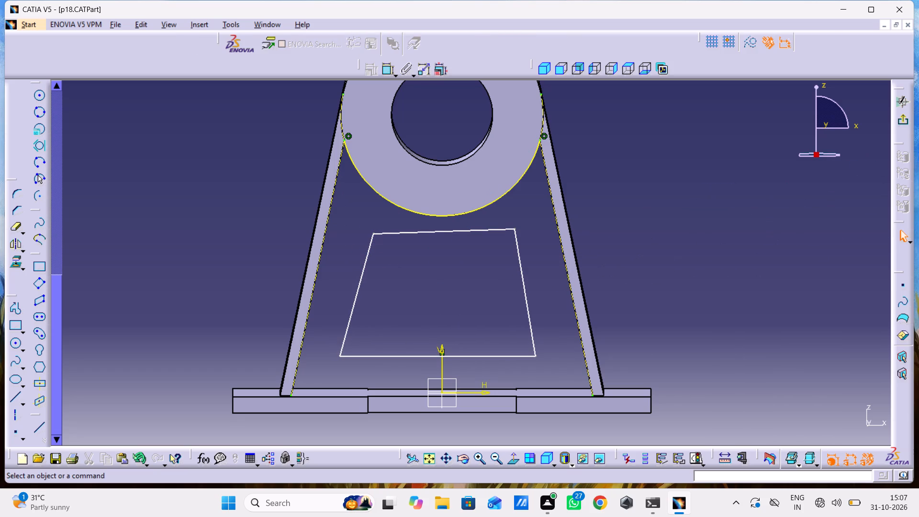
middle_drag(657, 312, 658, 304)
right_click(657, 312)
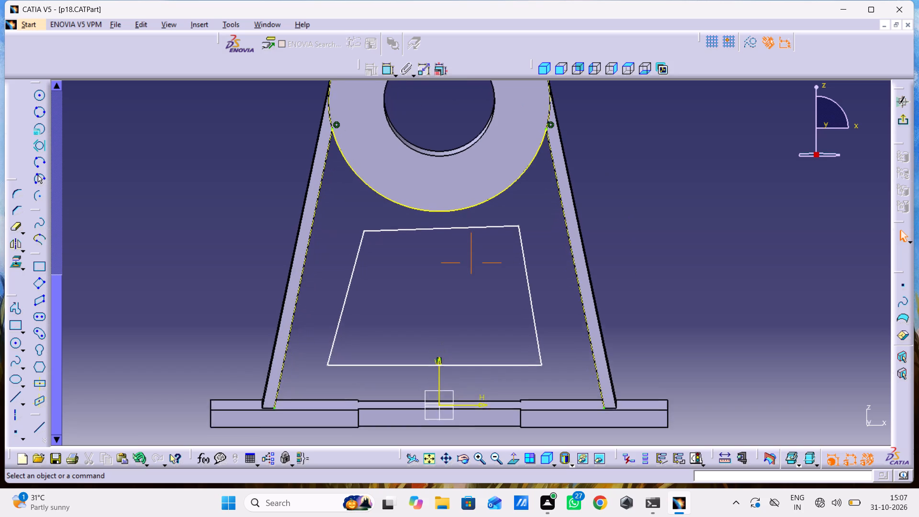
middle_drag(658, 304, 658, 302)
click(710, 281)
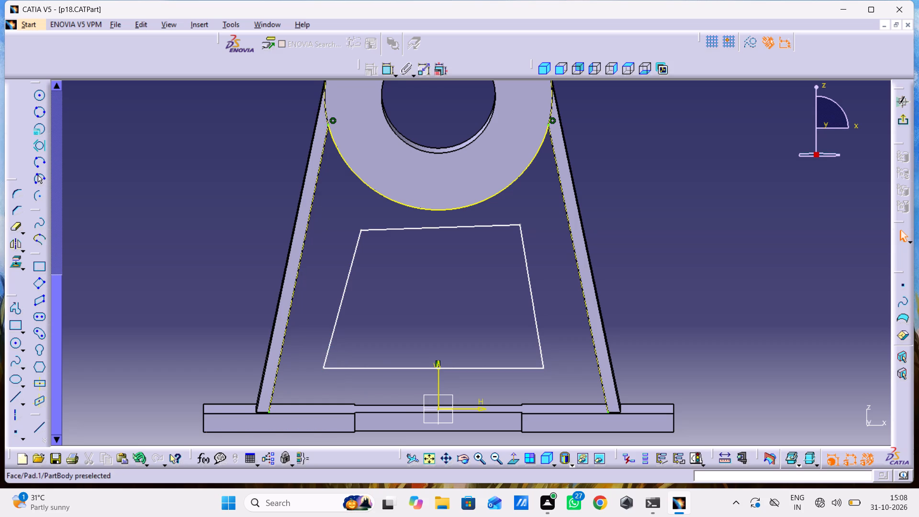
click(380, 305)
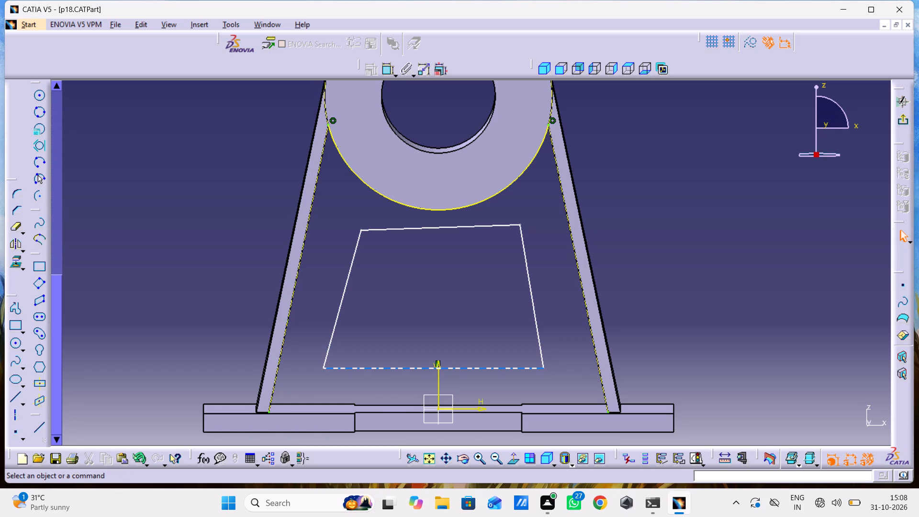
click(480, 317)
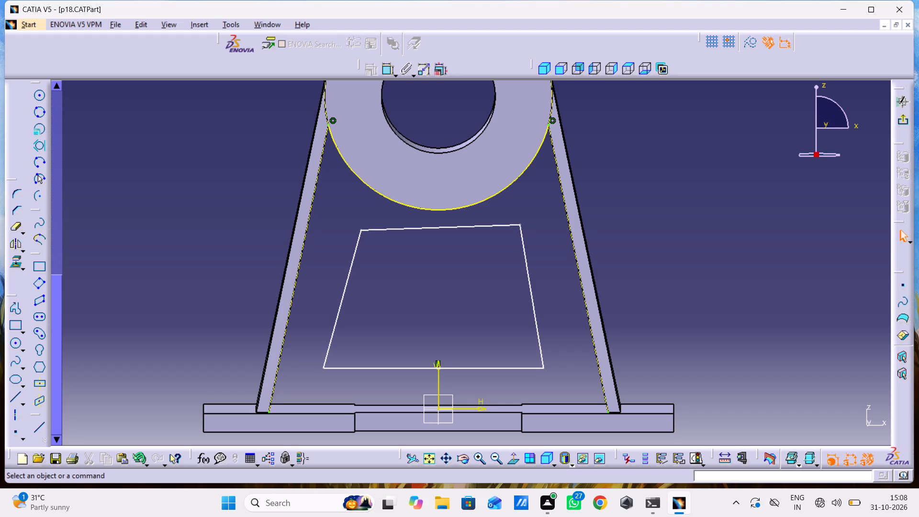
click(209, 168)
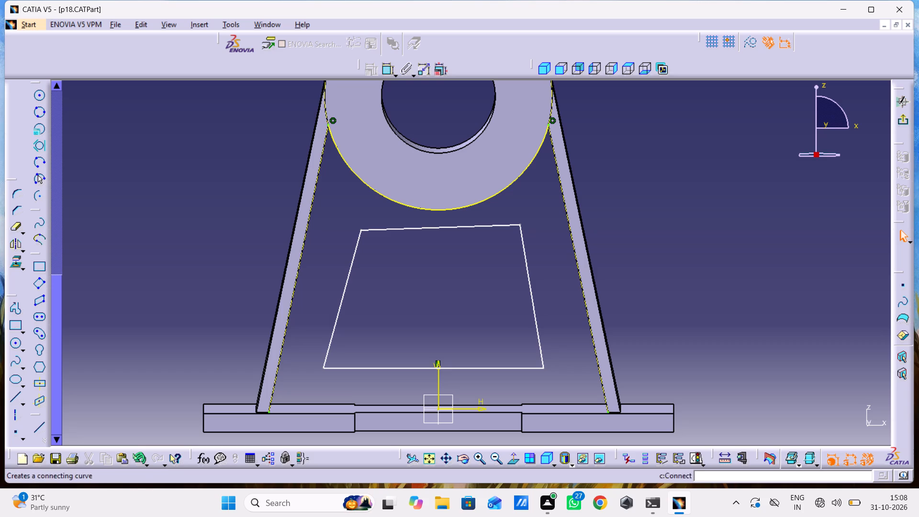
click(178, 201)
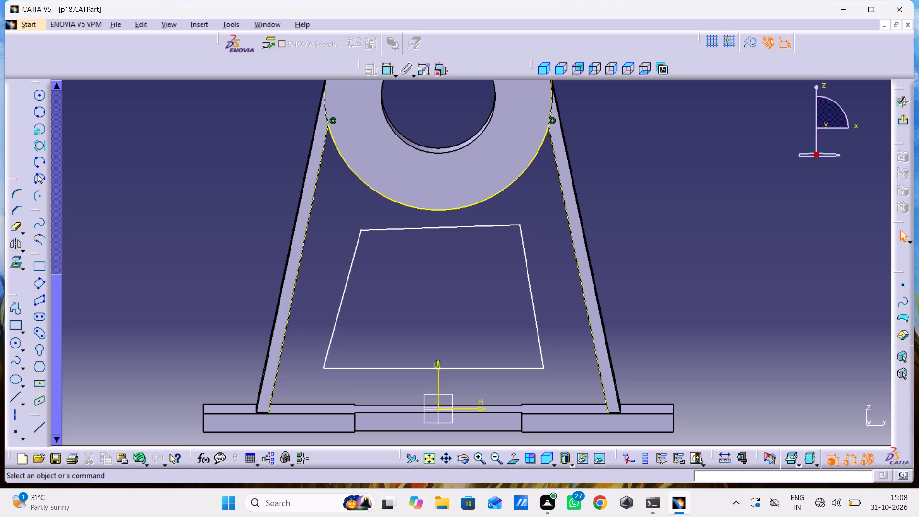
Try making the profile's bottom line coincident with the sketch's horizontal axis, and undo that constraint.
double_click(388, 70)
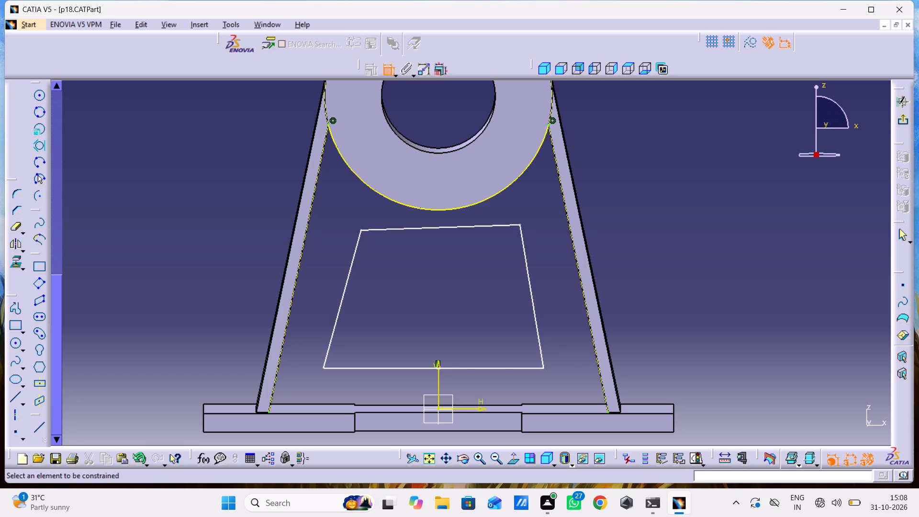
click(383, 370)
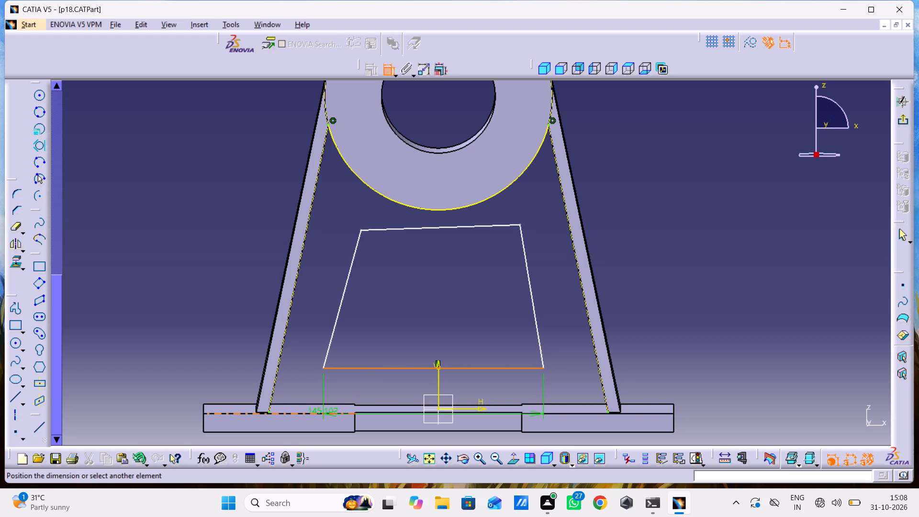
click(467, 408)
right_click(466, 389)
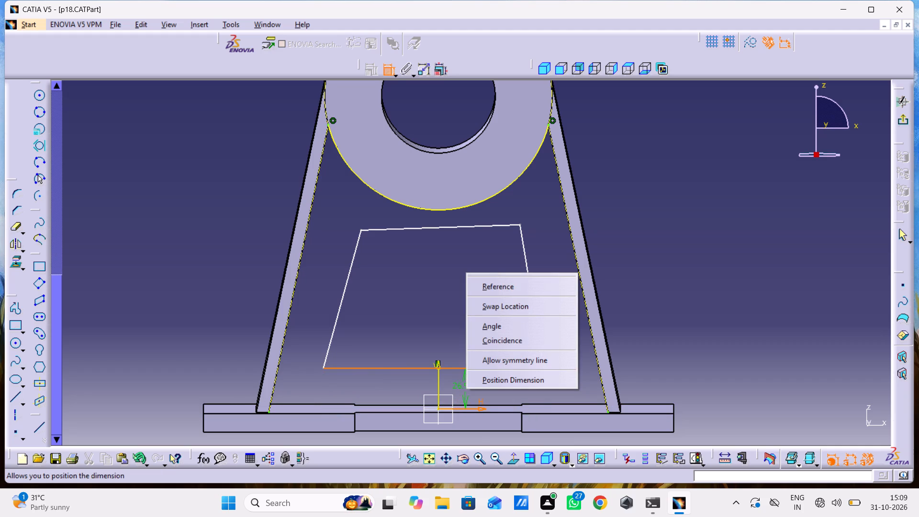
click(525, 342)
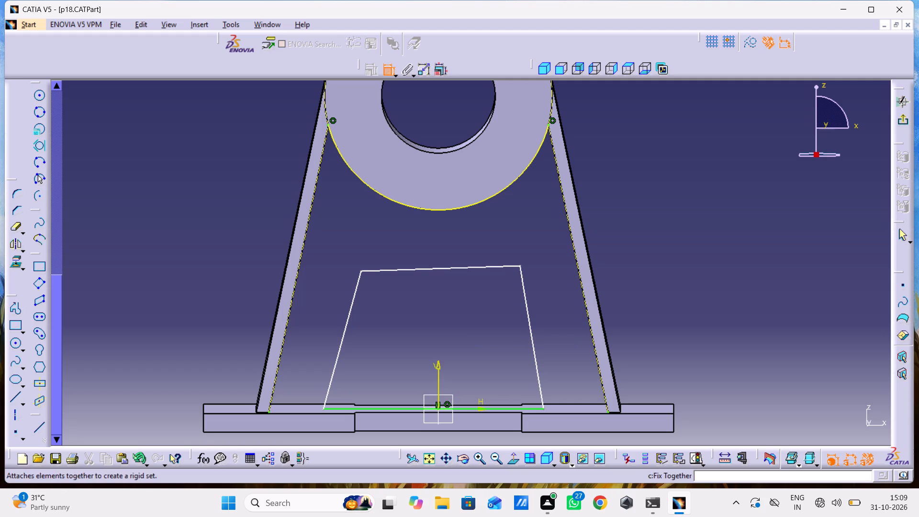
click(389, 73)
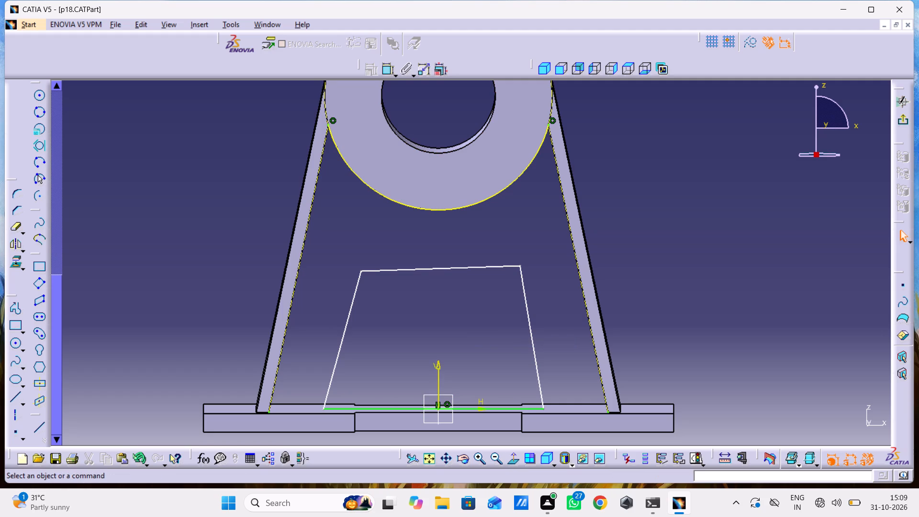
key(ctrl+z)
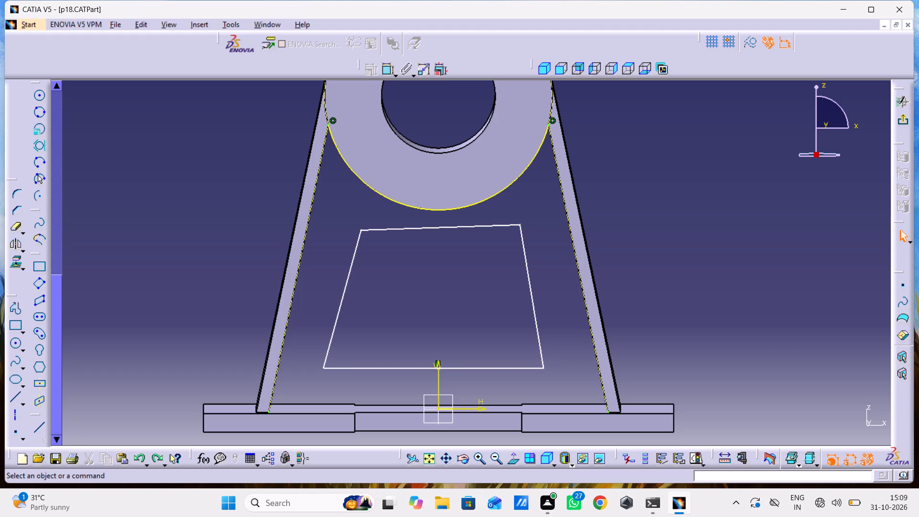
Constrain the profile's bottom line to a distance of 18 mm from the sketch's horizontal axis.
double_click(389, 71)
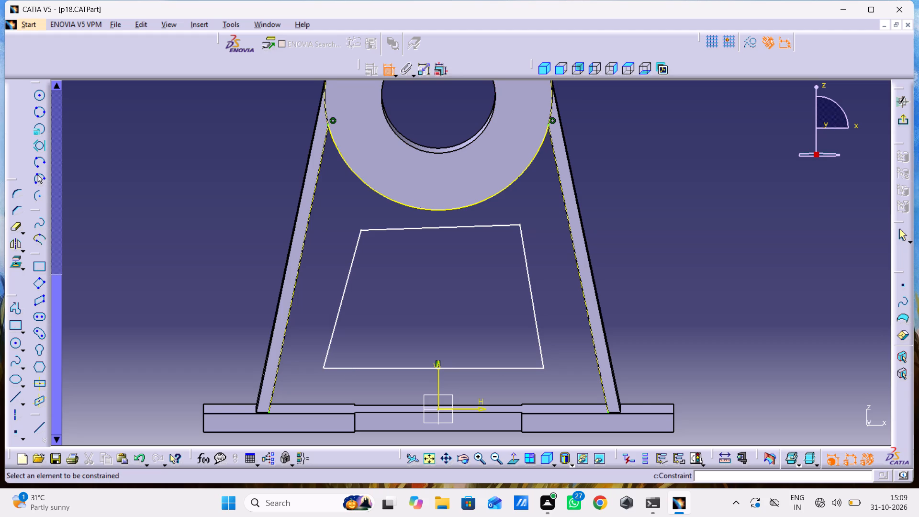
click(498, 370)
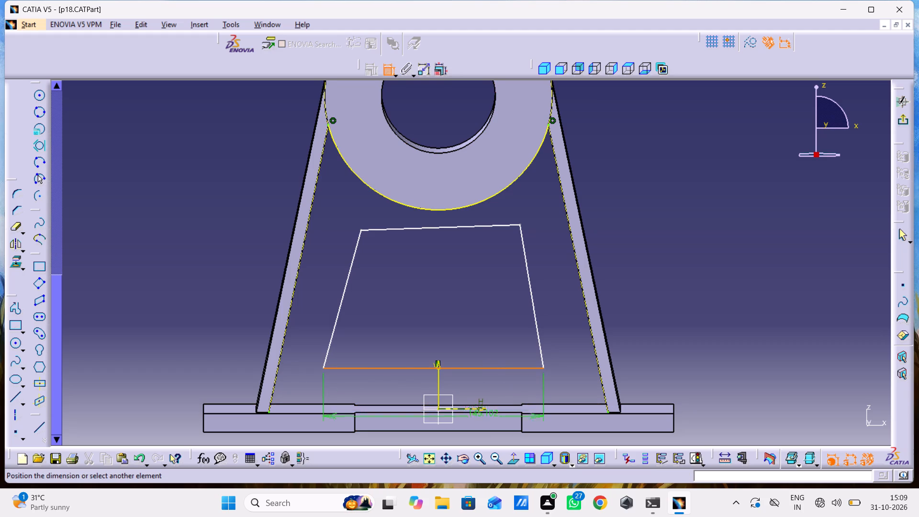
click(478, 408)
double_click(483, 384)
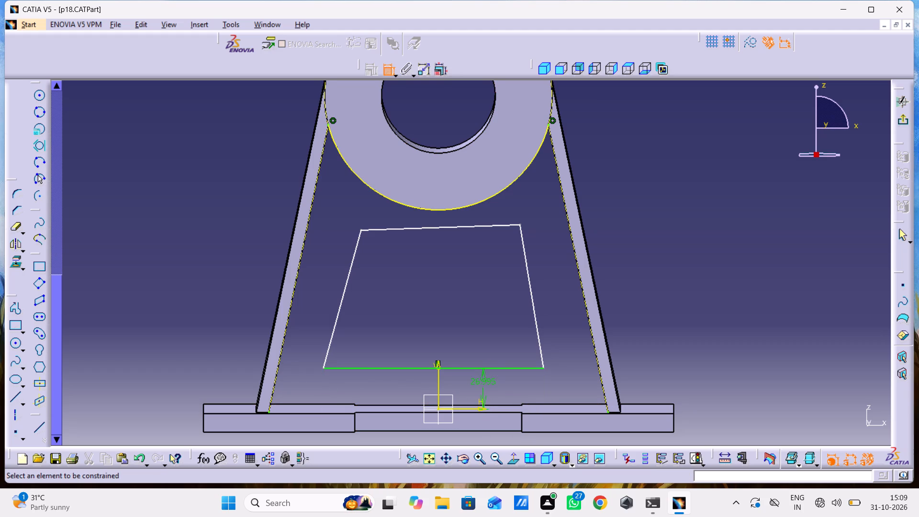
double_click(483, 384)
text(18)
key(Return)
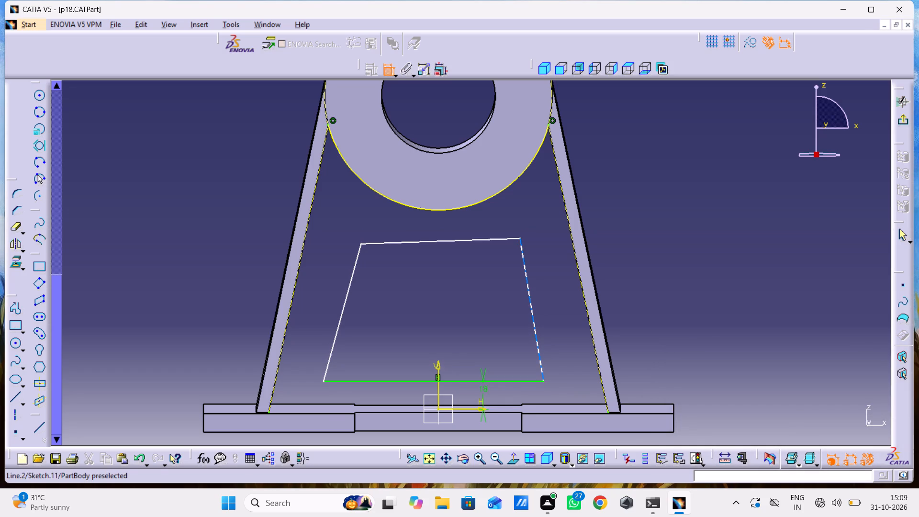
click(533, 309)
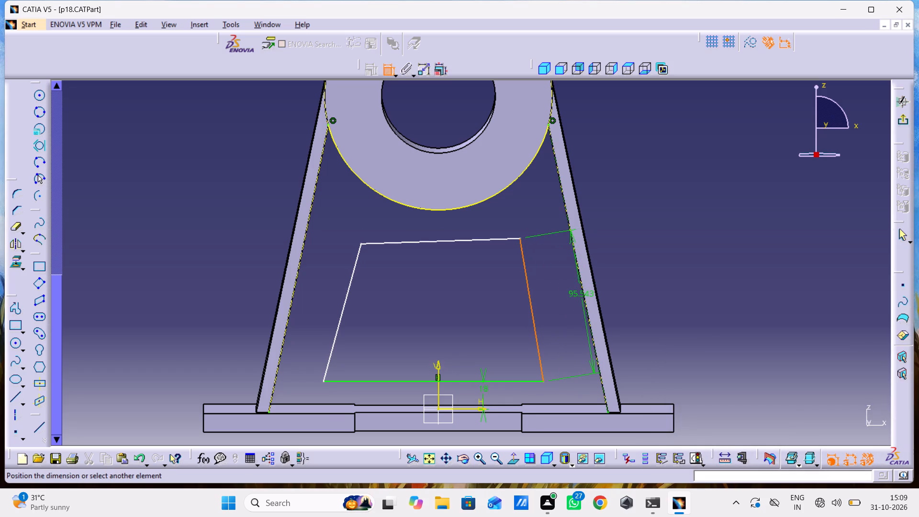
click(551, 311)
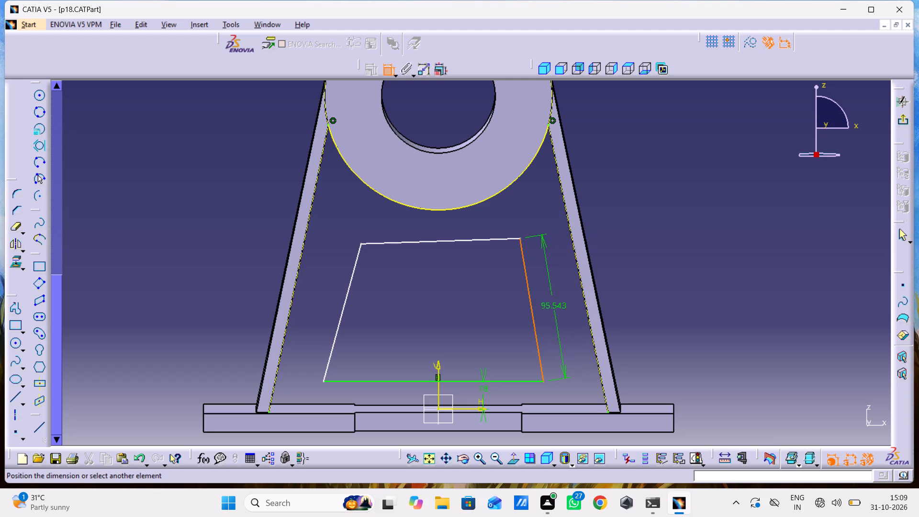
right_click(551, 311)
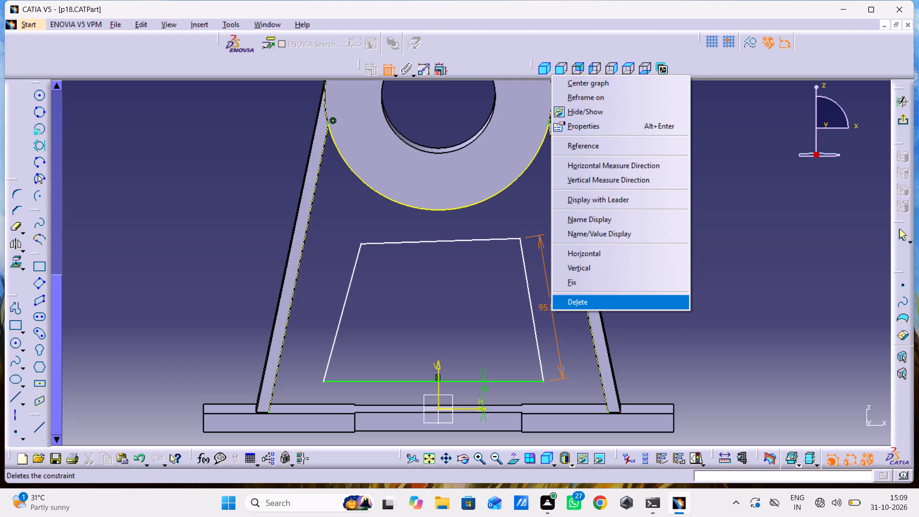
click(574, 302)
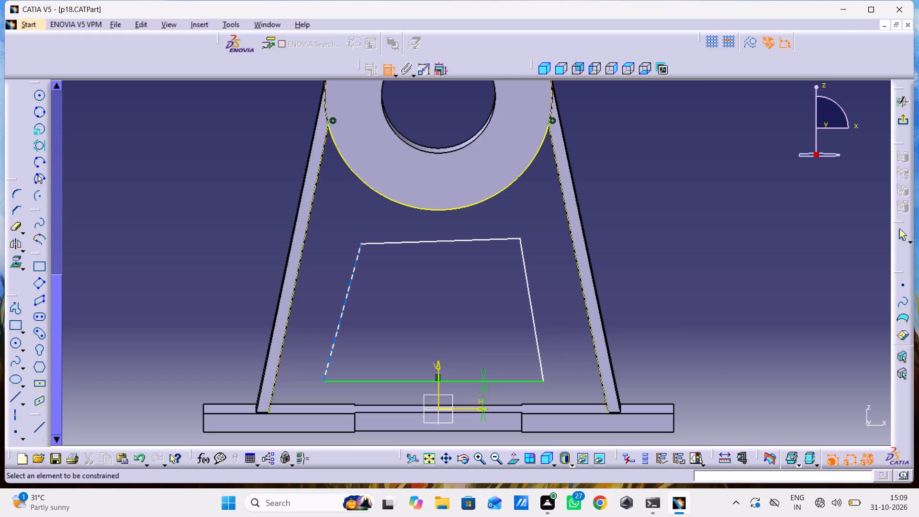
Make the profile's two slanted sides symmetric about the sketch's vertical axis.
click(347, 306)
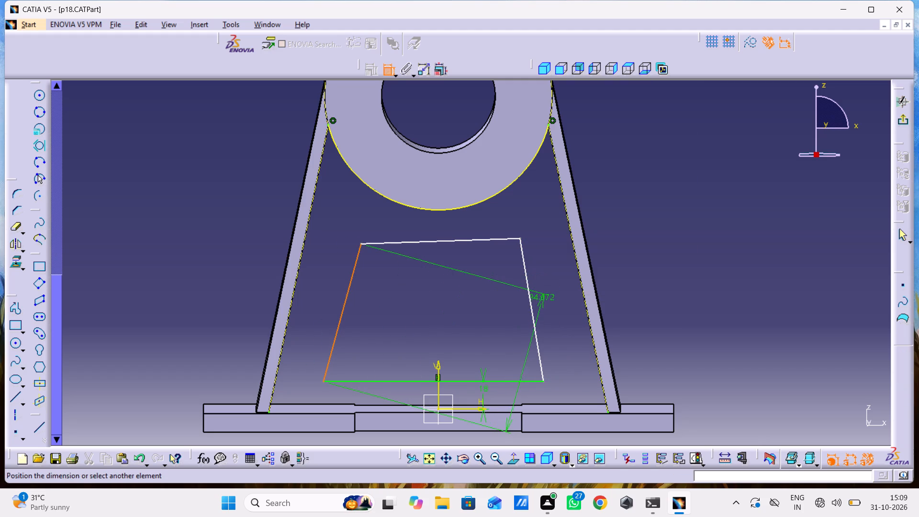
click(533, 311)
right_click(641, 242)
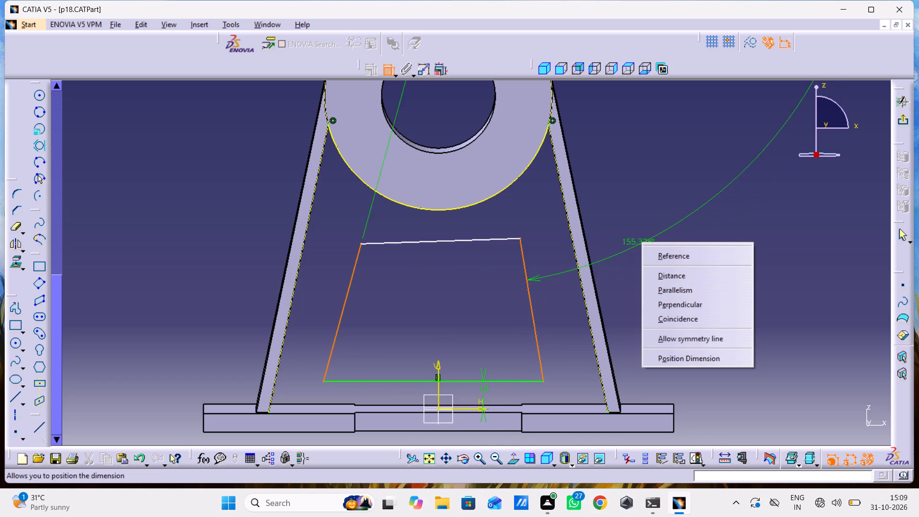
click(670, 337)
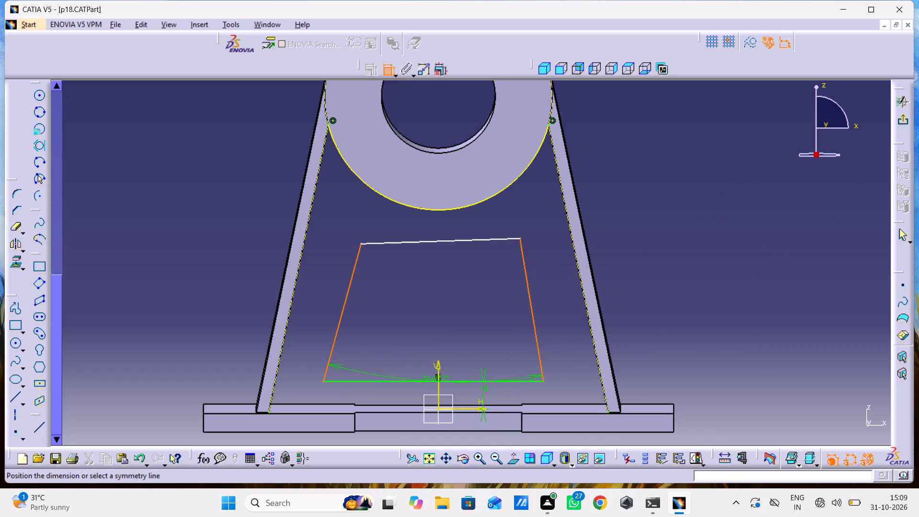
click(436, 372)
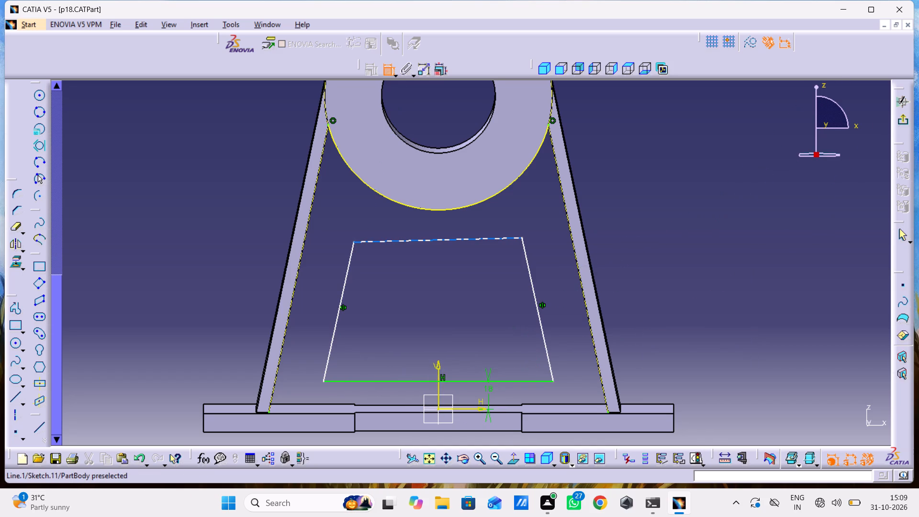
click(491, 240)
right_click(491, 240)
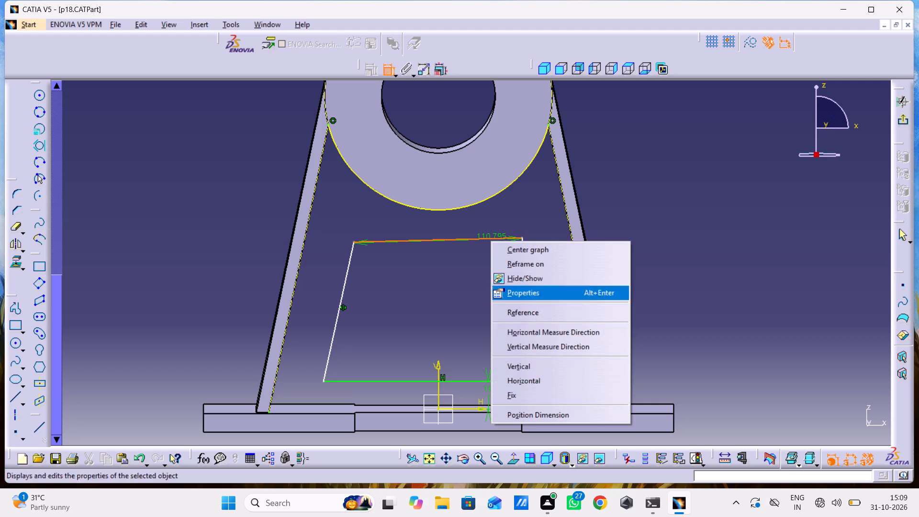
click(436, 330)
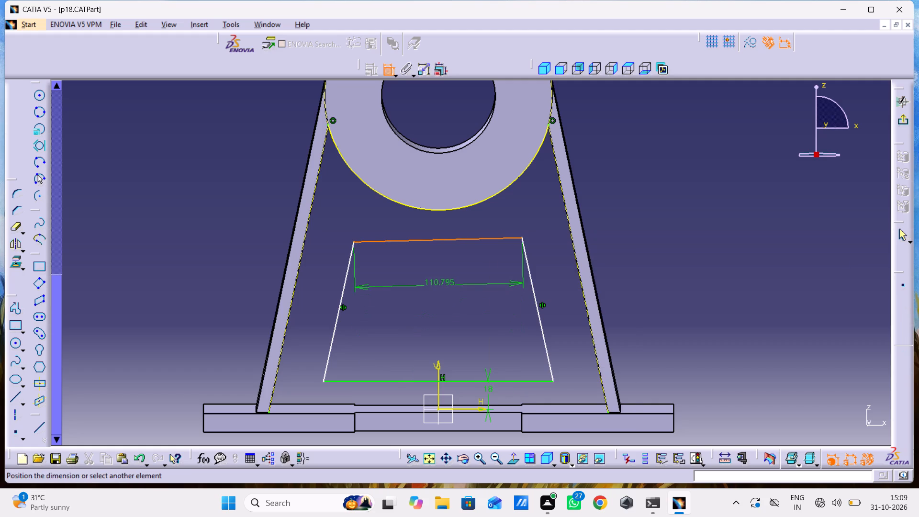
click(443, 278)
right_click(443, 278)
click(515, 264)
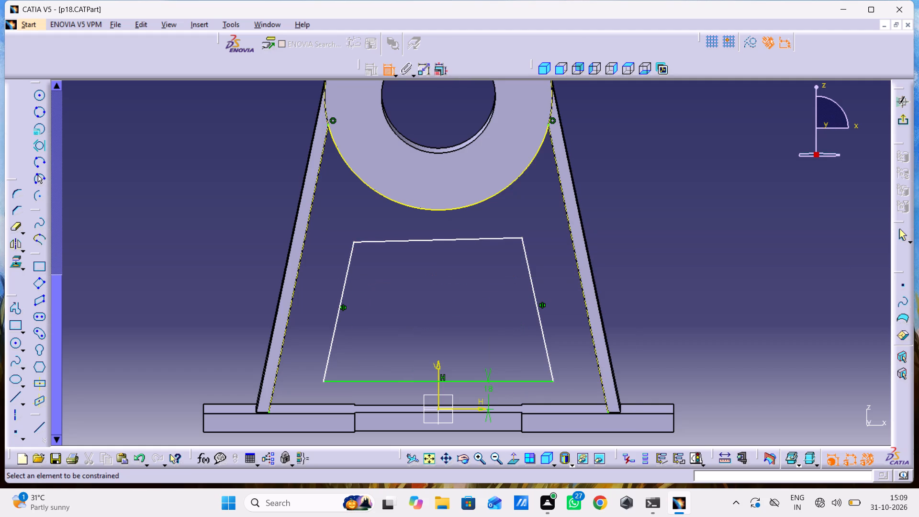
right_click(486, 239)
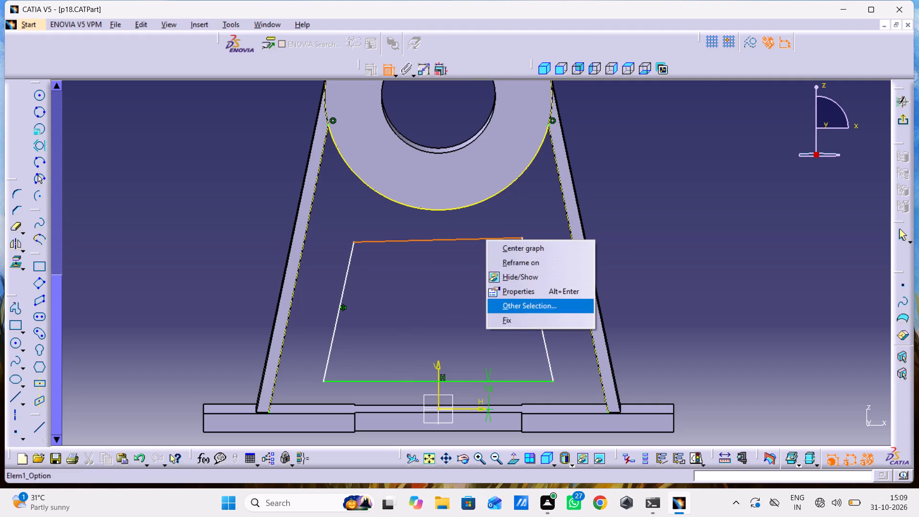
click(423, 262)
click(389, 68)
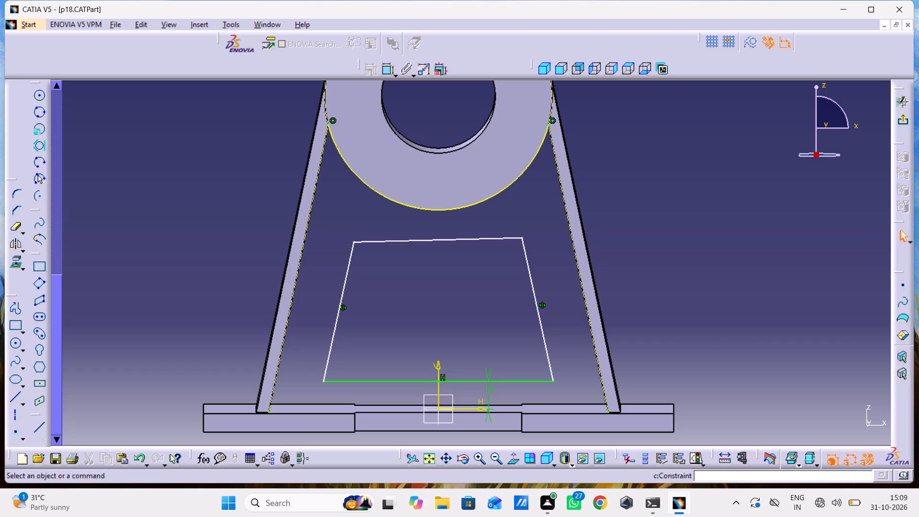
Delete the profile's top line, leaving the two slanted sides and the bottom line.
right_click(408, 242)
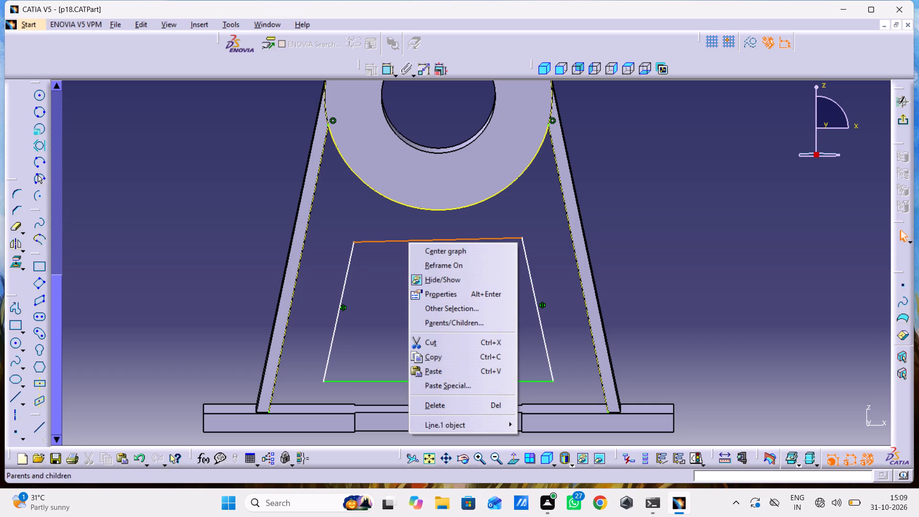
click(449, 405)
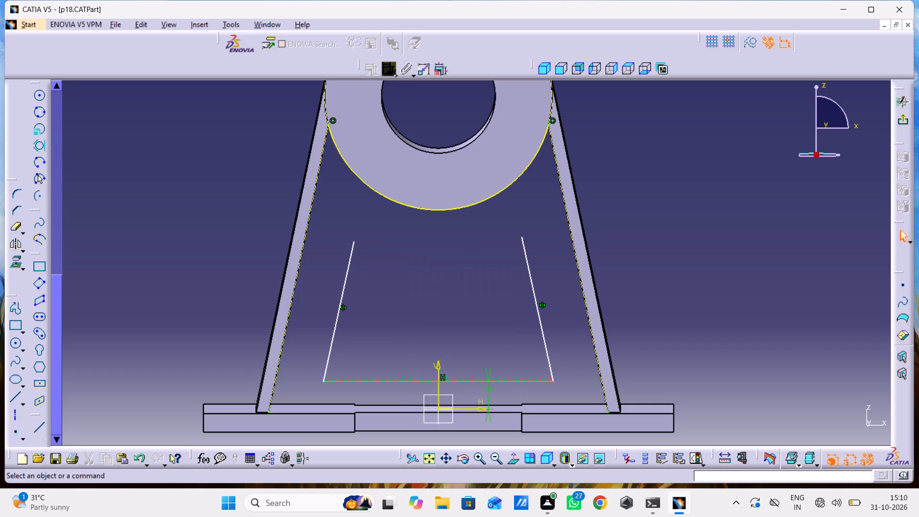
click(508, 304)
Constrain the profile's right slanted side parallel to the projected inner edge of the right leg.
click(527, 249)
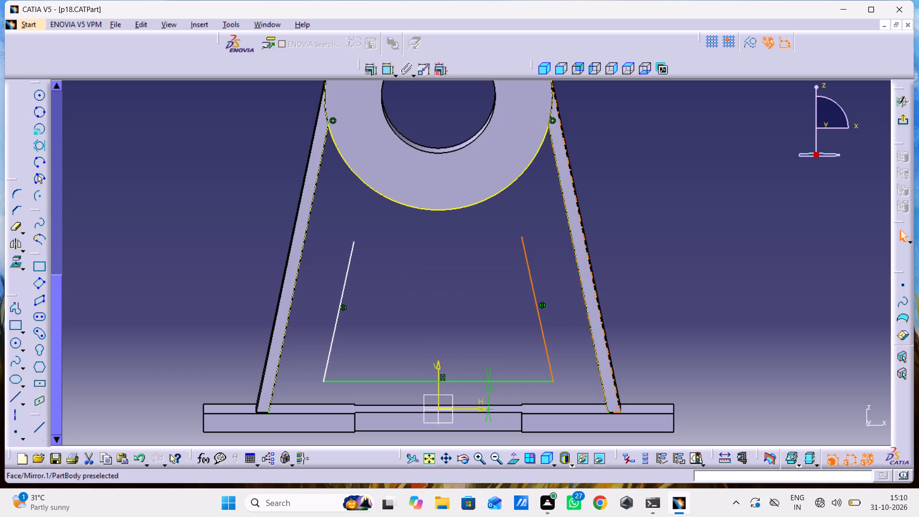
double_click(386, 68)
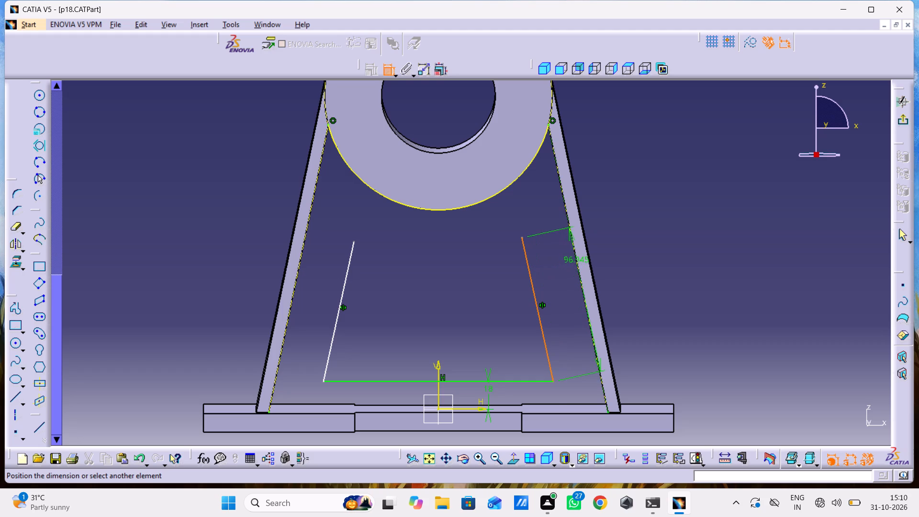
click(576, 258)
right_click(612, 207)
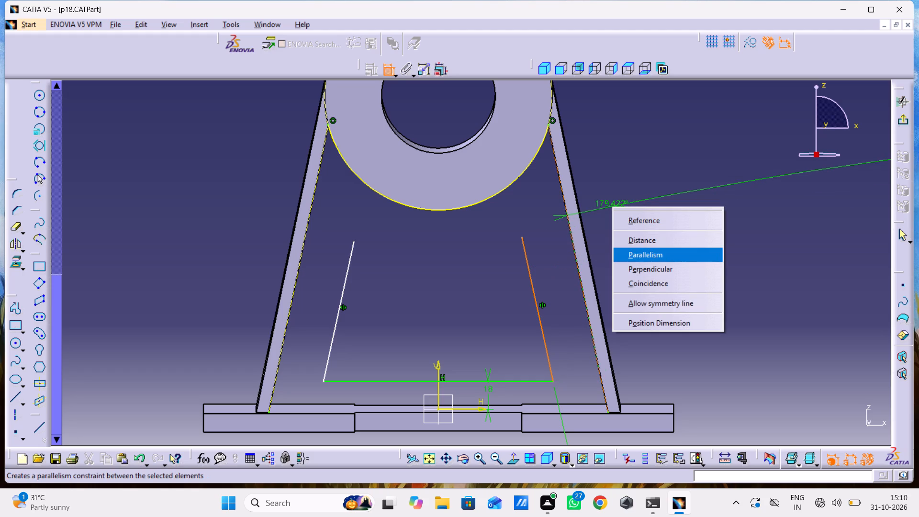
click(636, 261)
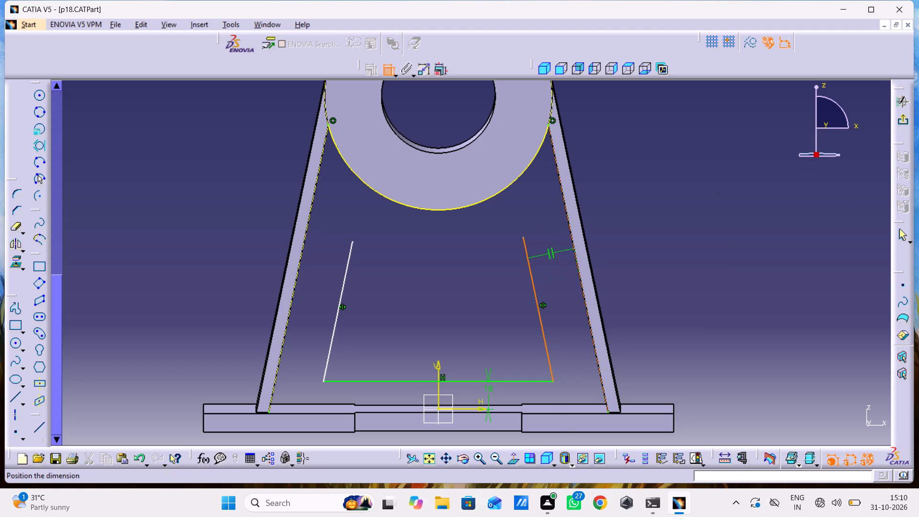
click(541, 247)
Constrain the right slanted side to an offset of 25 mm from the right leg's projected inner edge.
click(532, 285)
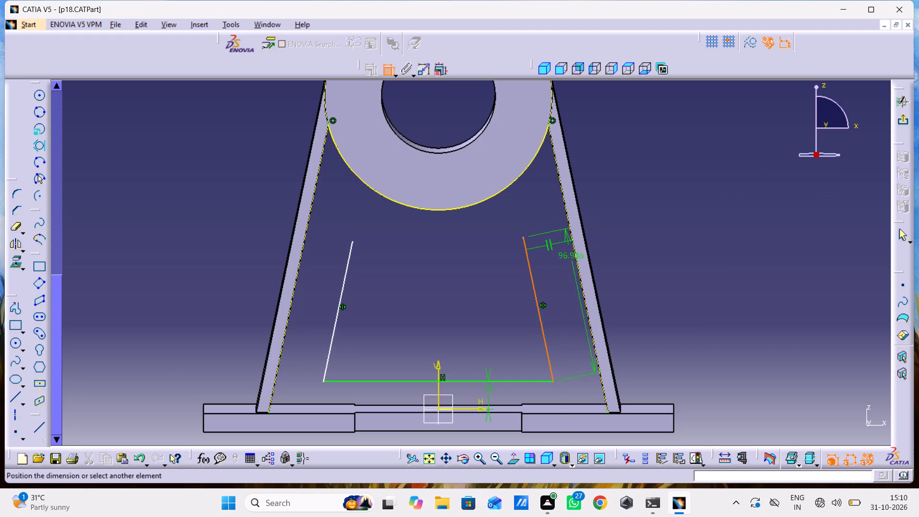
click(576, 252)
double_click(635, 201)
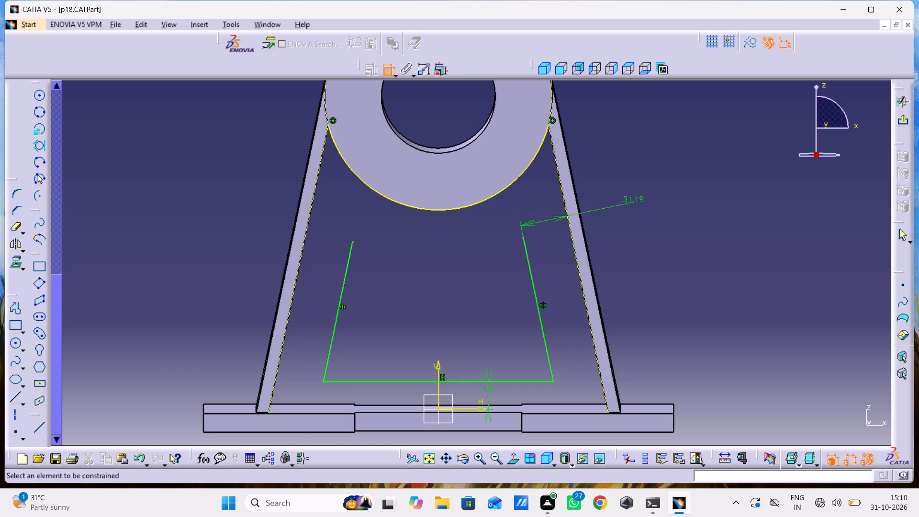
double_click(635, 201)
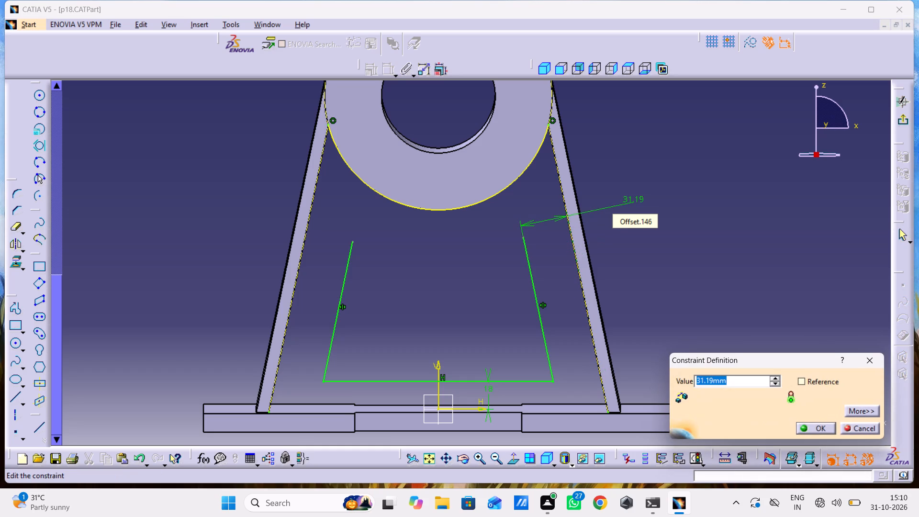
text(25)
key(Return)
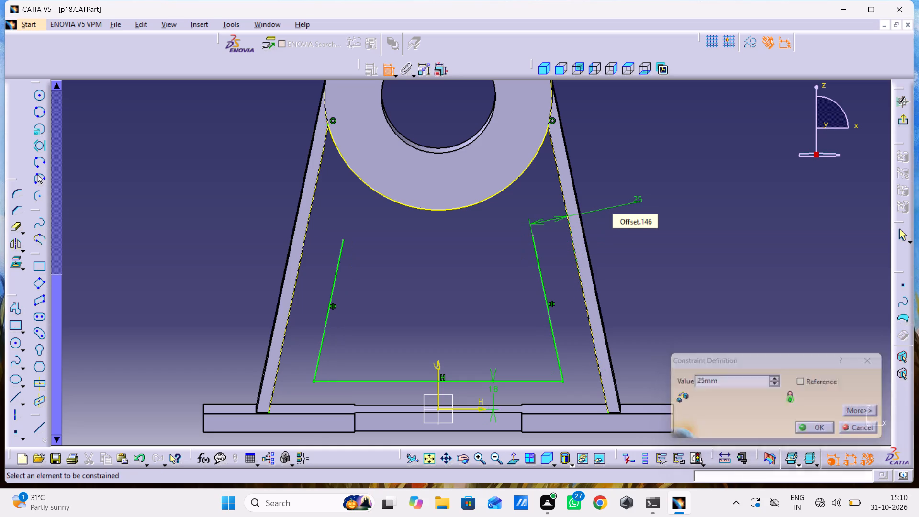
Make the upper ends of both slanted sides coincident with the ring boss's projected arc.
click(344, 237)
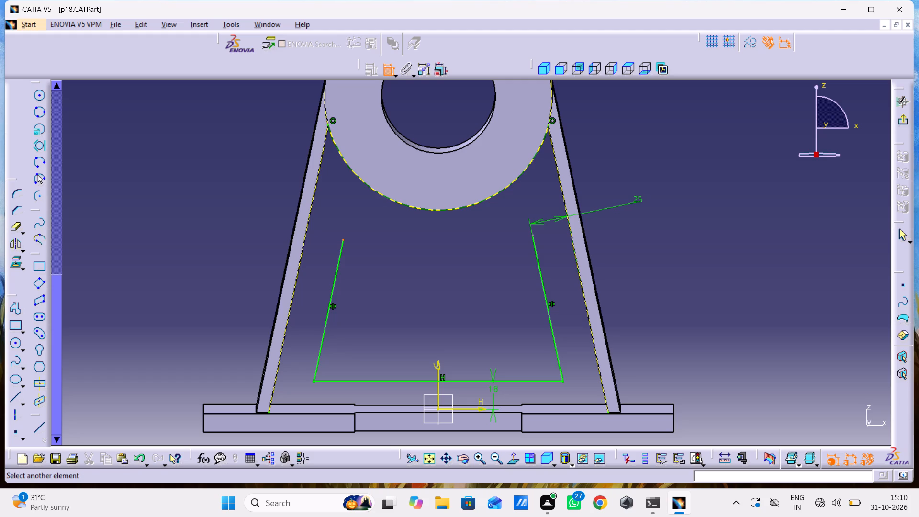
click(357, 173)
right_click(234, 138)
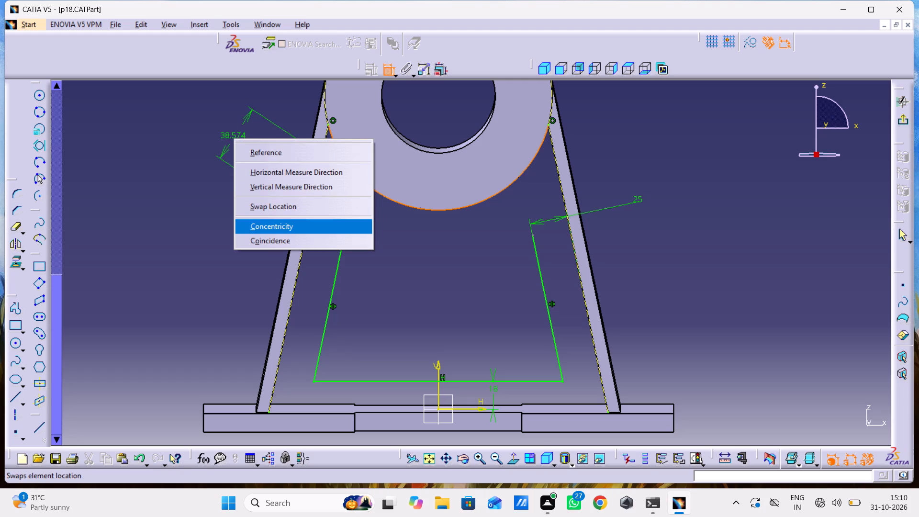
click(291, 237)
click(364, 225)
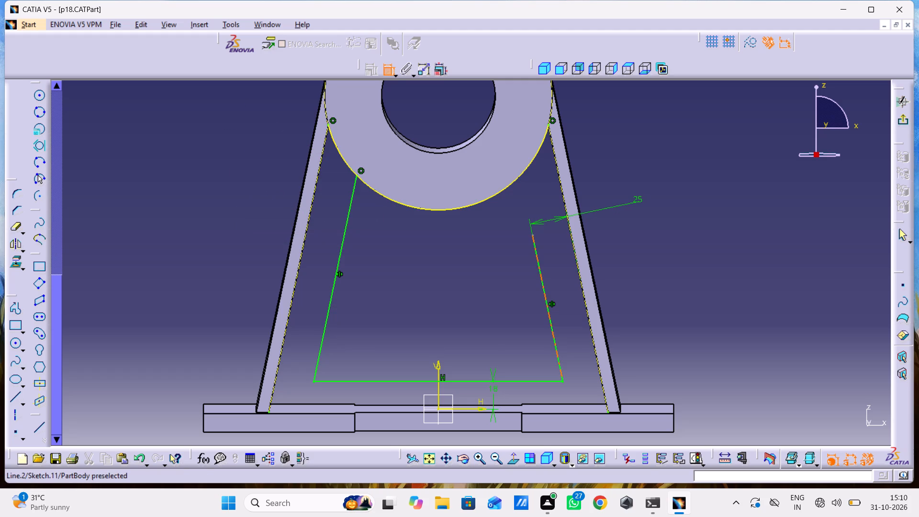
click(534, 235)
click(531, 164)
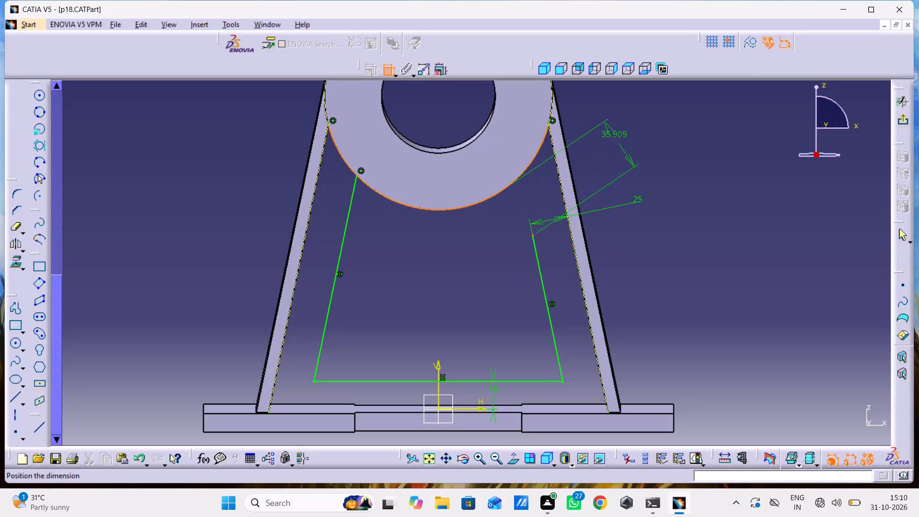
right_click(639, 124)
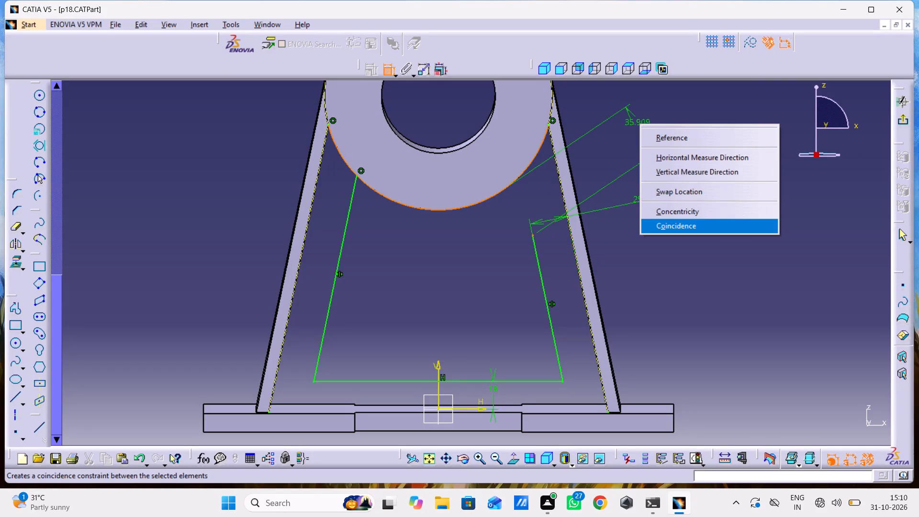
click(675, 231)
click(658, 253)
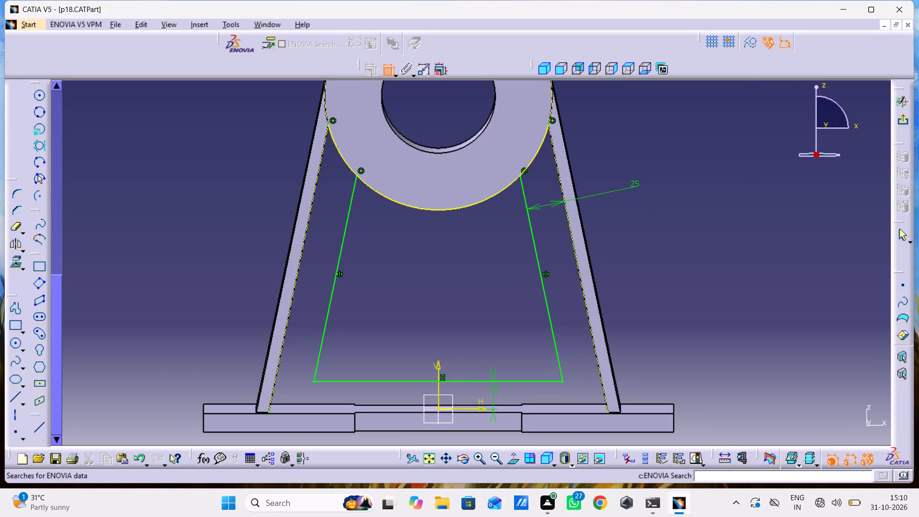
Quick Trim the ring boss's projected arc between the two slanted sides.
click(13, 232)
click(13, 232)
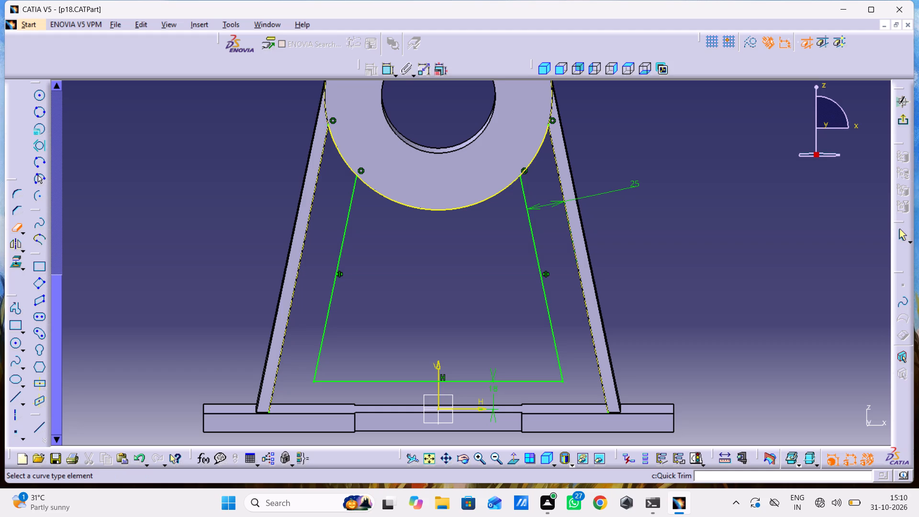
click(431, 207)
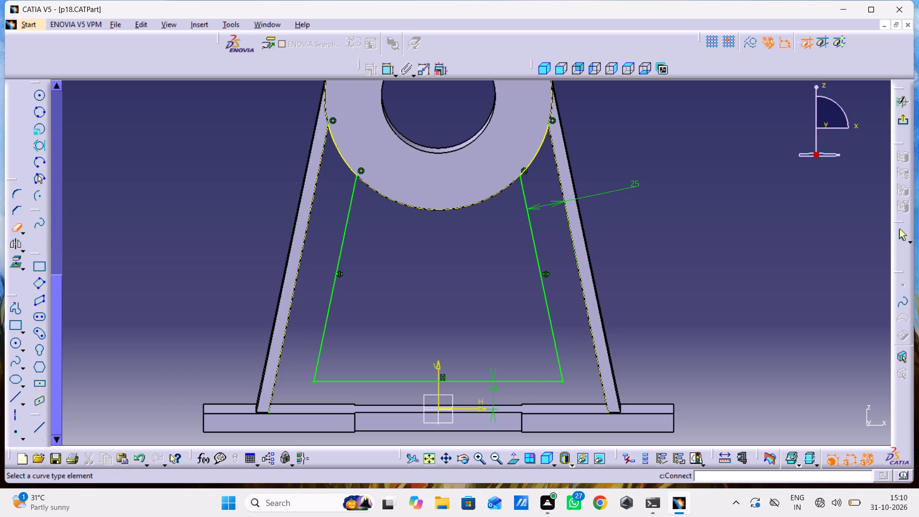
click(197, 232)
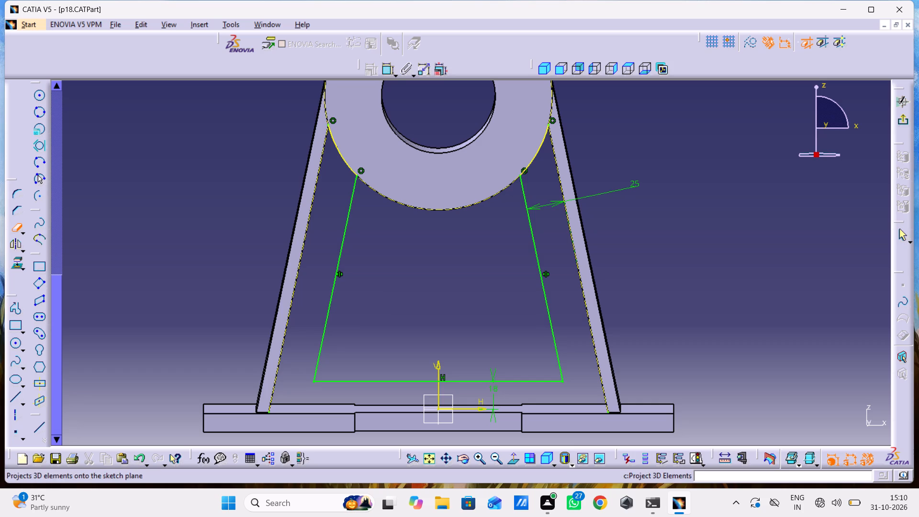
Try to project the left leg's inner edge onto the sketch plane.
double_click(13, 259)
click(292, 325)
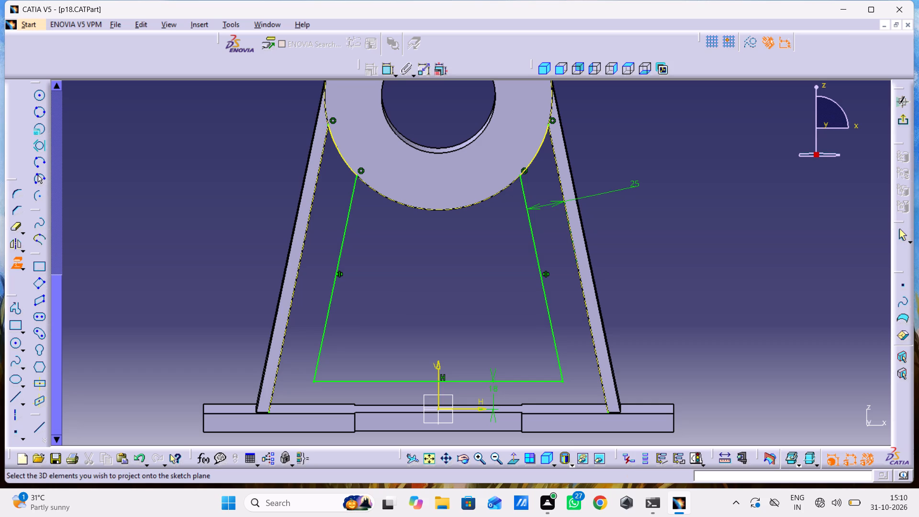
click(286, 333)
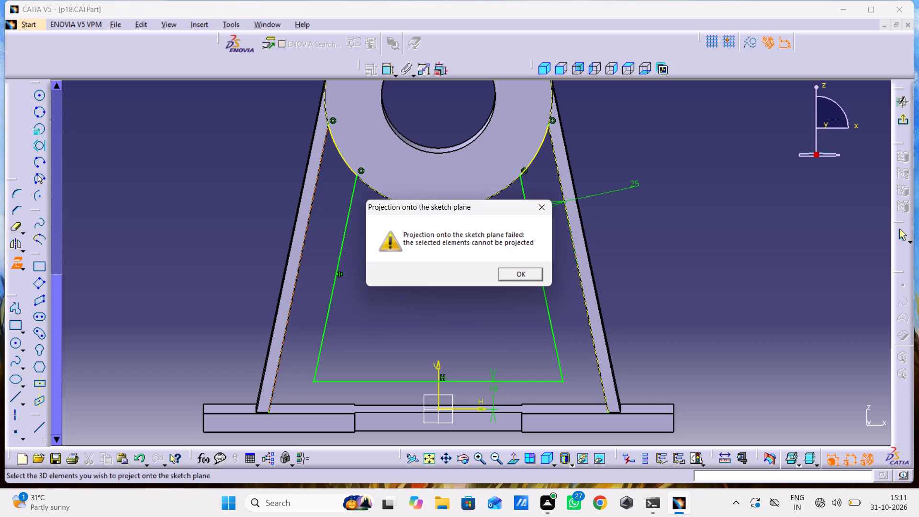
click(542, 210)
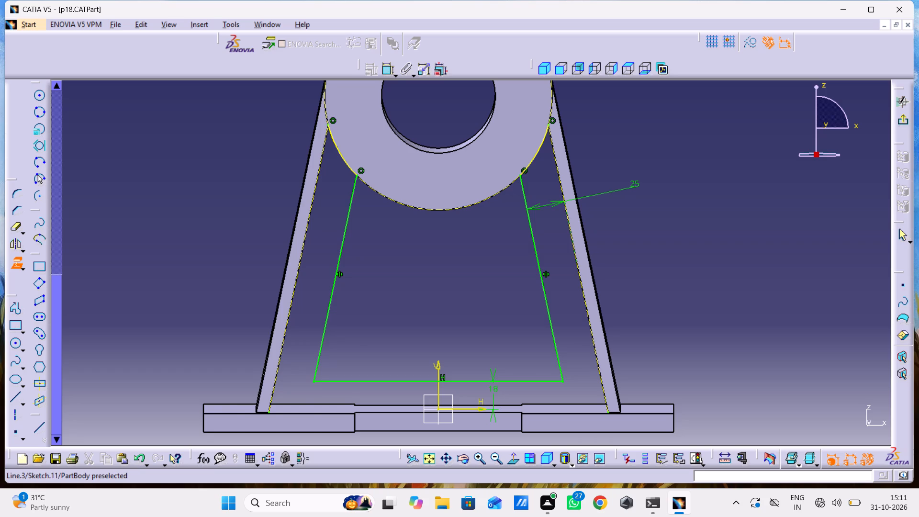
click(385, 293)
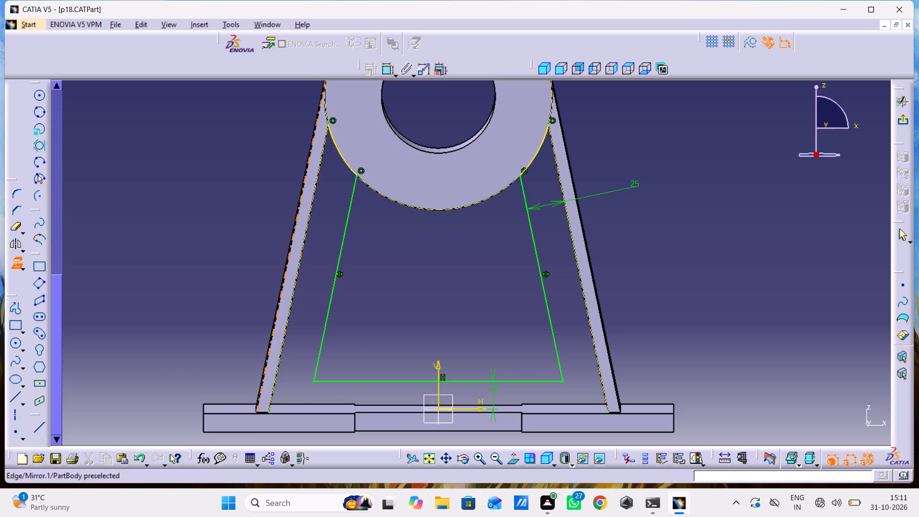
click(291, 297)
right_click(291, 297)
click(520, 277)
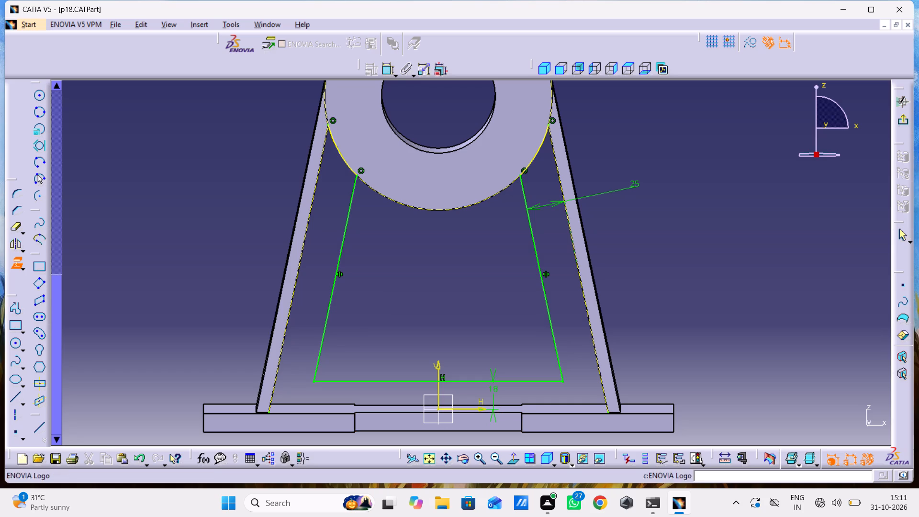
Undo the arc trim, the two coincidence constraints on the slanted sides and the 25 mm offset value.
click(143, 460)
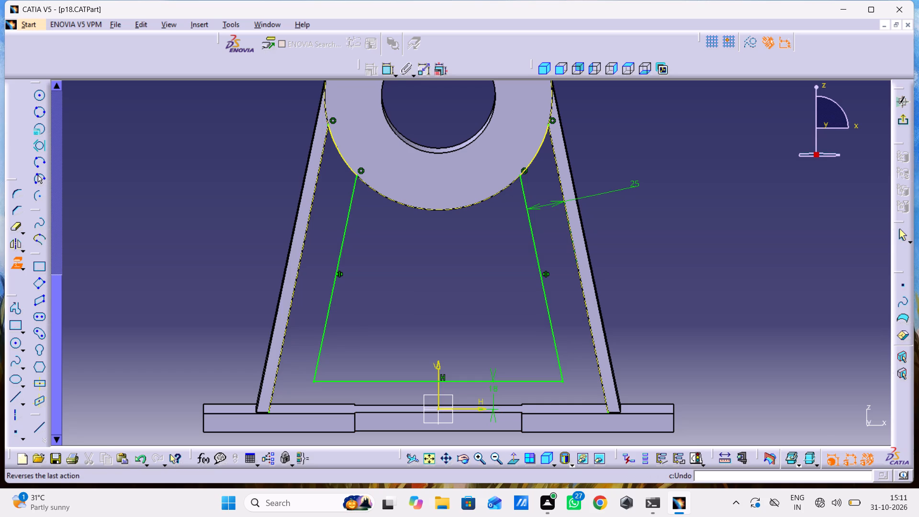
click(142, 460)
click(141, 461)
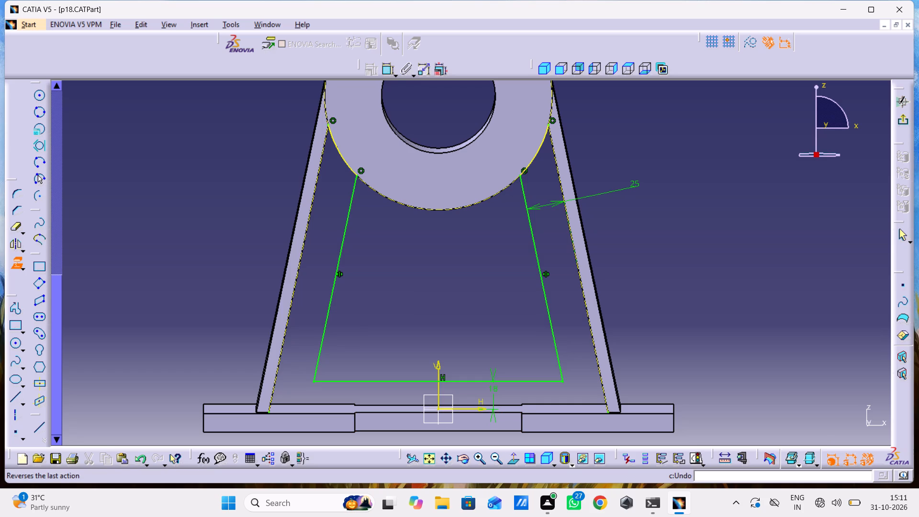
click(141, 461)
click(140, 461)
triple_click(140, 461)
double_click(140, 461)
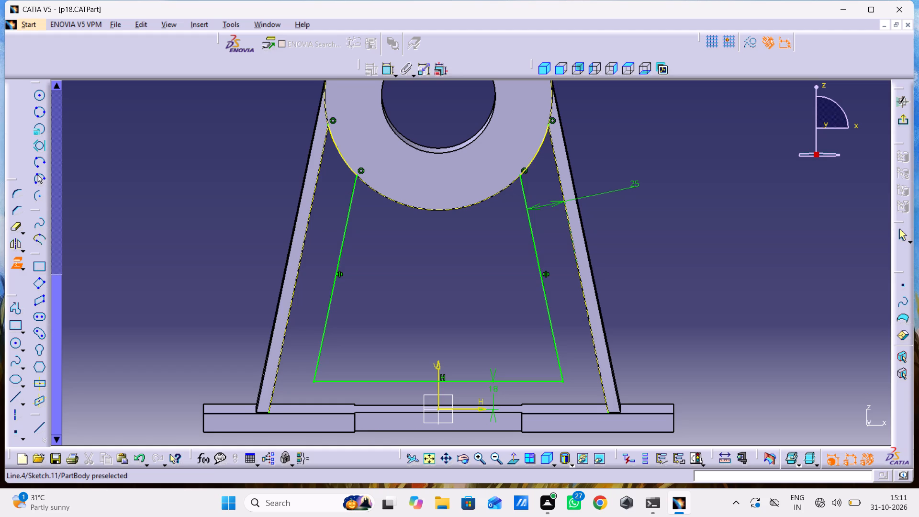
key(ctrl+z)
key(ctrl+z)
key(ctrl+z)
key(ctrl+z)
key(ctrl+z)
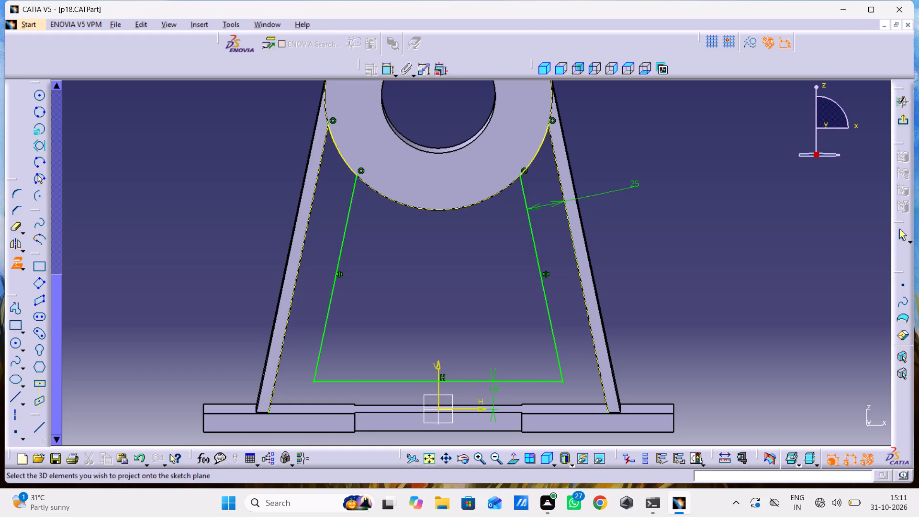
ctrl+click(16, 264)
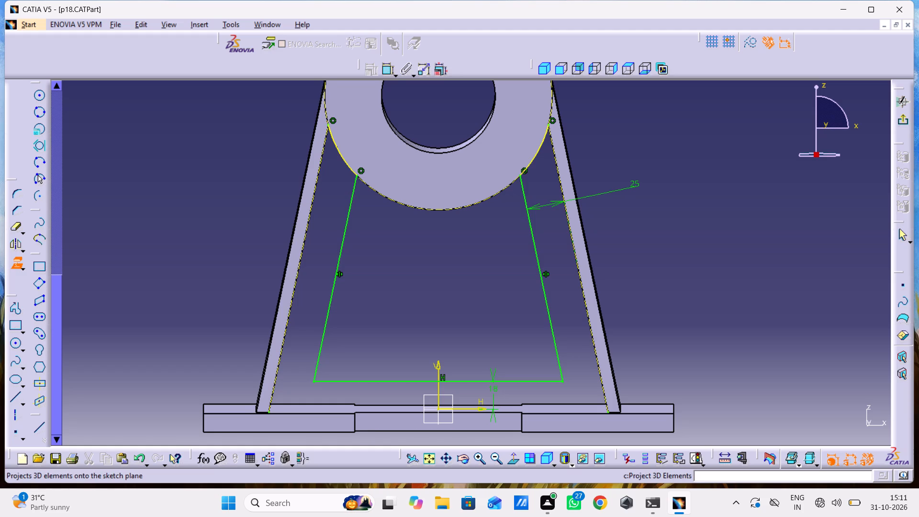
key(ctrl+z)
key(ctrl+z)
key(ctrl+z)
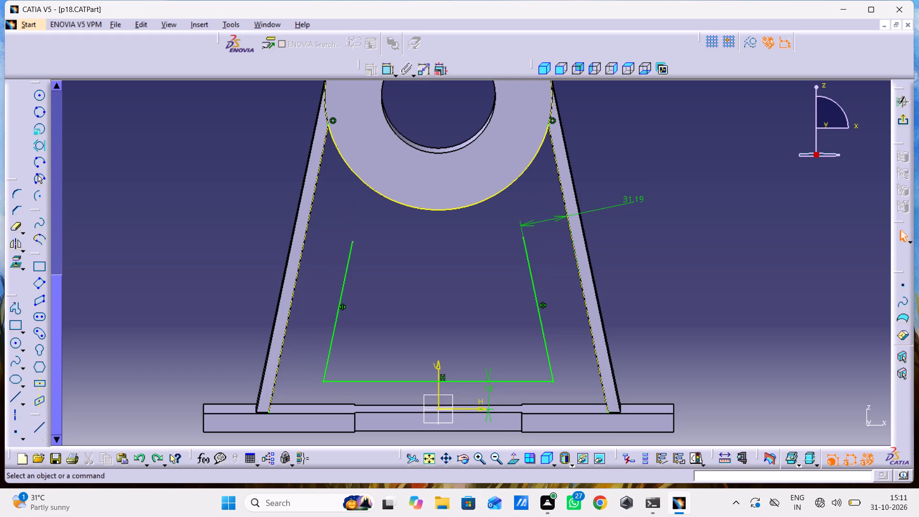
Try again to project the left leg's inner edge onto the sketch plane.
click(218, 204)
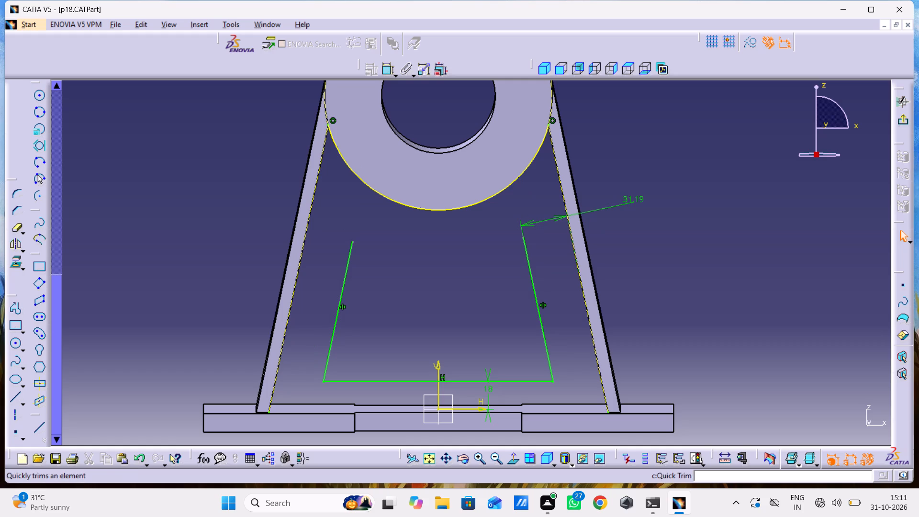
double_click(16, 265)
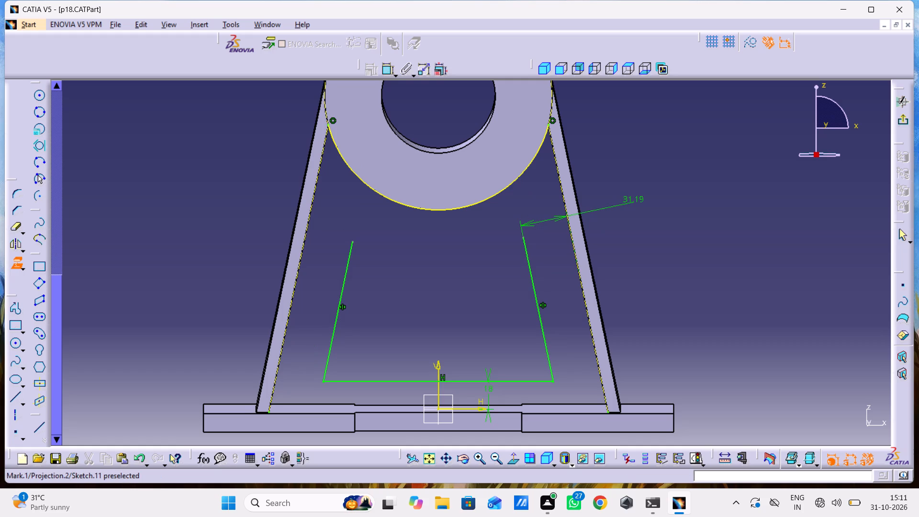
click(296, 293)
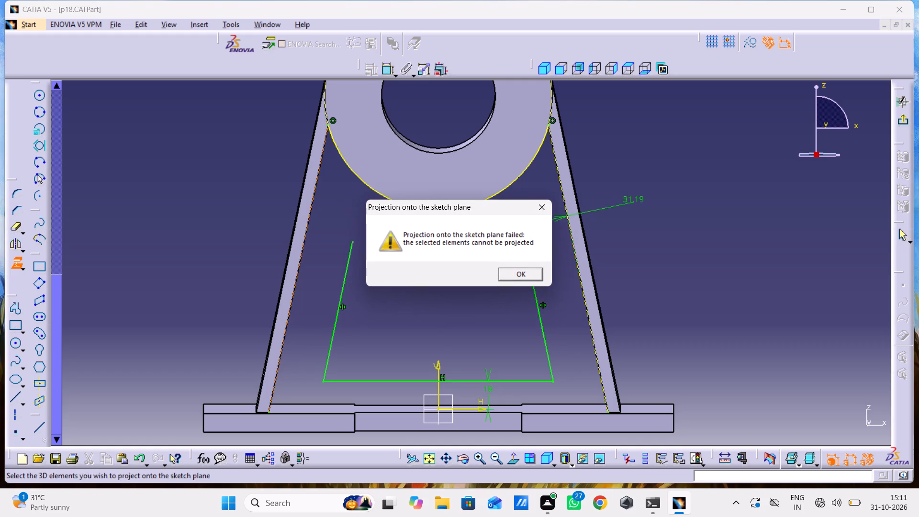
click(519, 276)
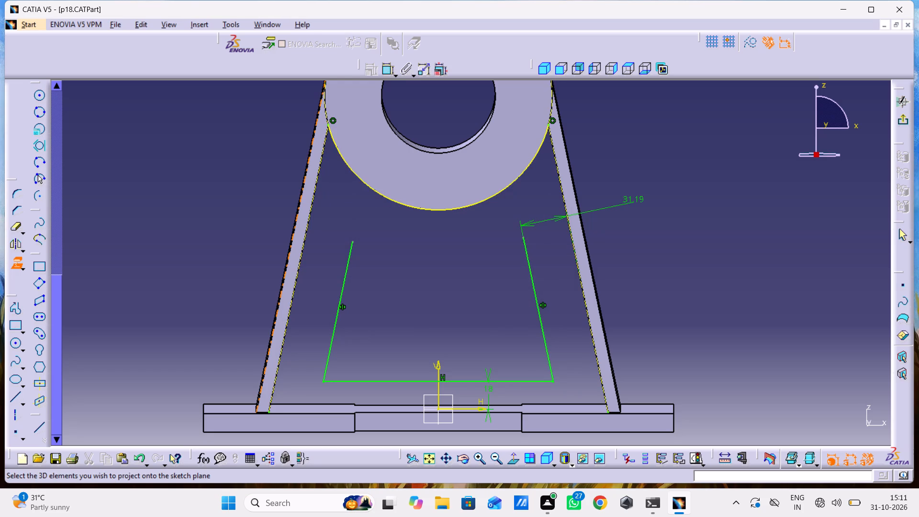
Undo the whole profile and its constraints, back to only the projected ring boss arc and the leg edges.
key(ctrl+z)
key(ctrl+z)
key(ctrl+z)
key(ctrl+z)
key(ctrl+z)
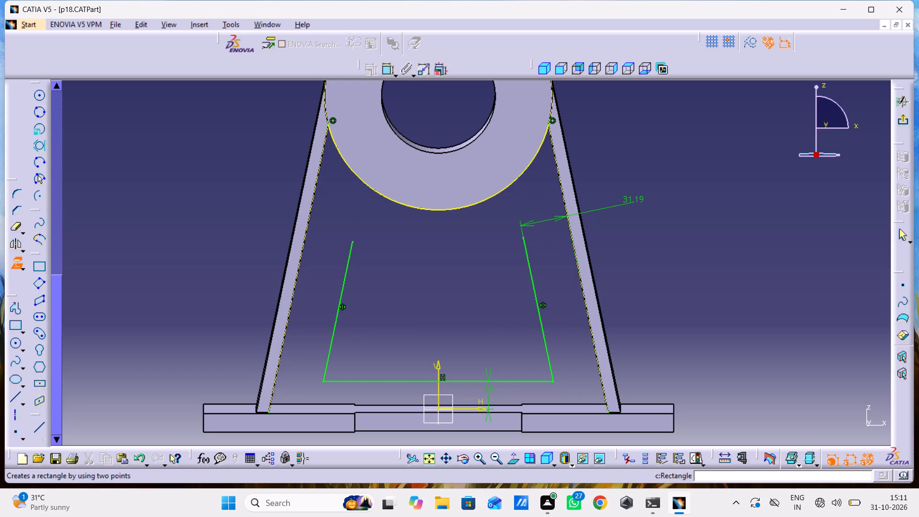
ctrl+click(17, 266)
key(ctrl+z)
key(ctrl+z)
key(ctrl+z)
key(ctrl+z)
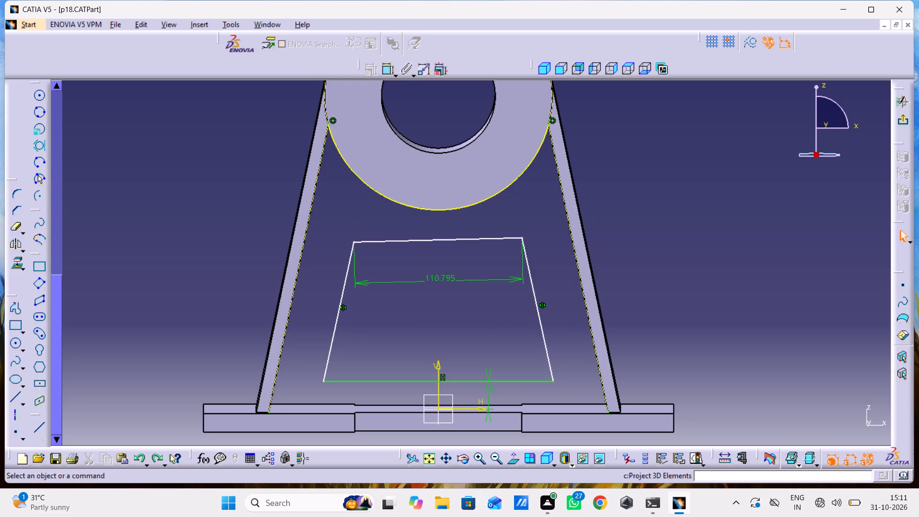
key(ctrl+z)
key(ctrl+z)
key(ctrl+z)
key(ctrl+z)
key(ctrl+z)
key(ctrl+z)
key(ctrl+z)
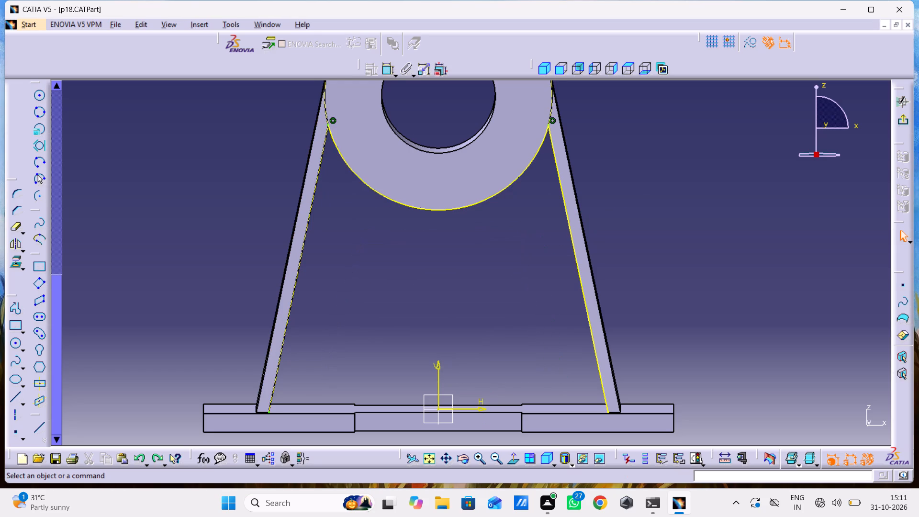
key(ctrl+z)
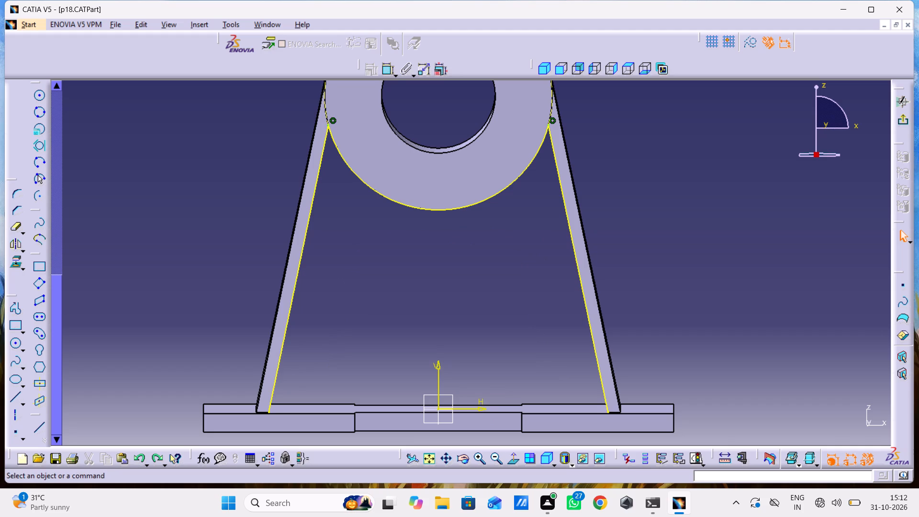
Sketch a horizontal line about 173 mm long between the legs, about 19 mm above the sketch's horizontal axis.
click(14, 265)
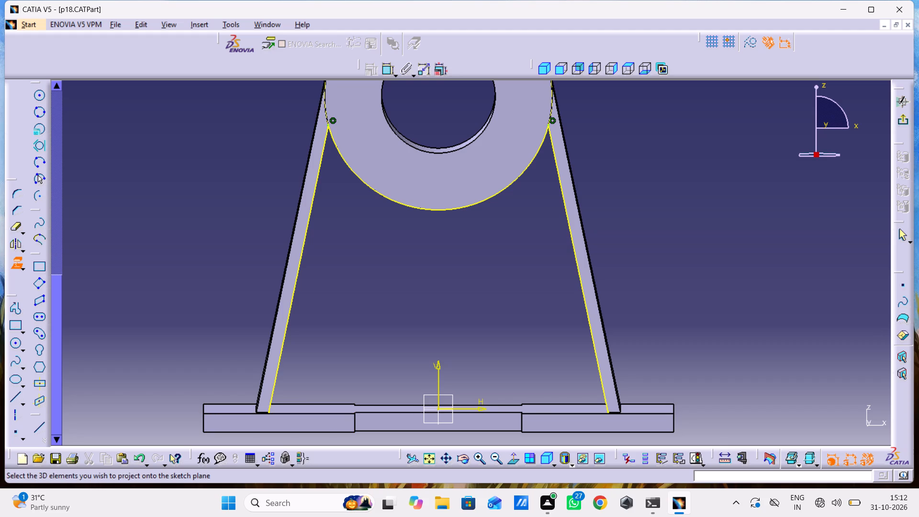
click(16, 264)
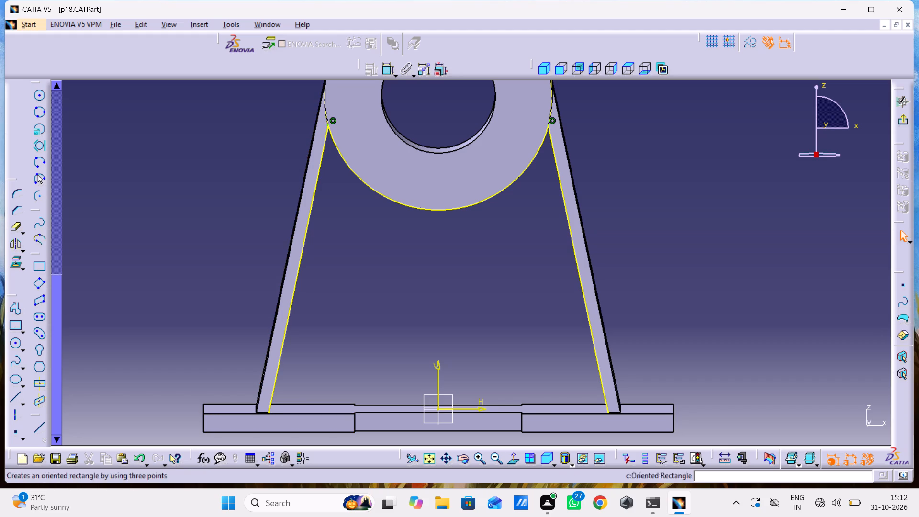
click(9, 396)
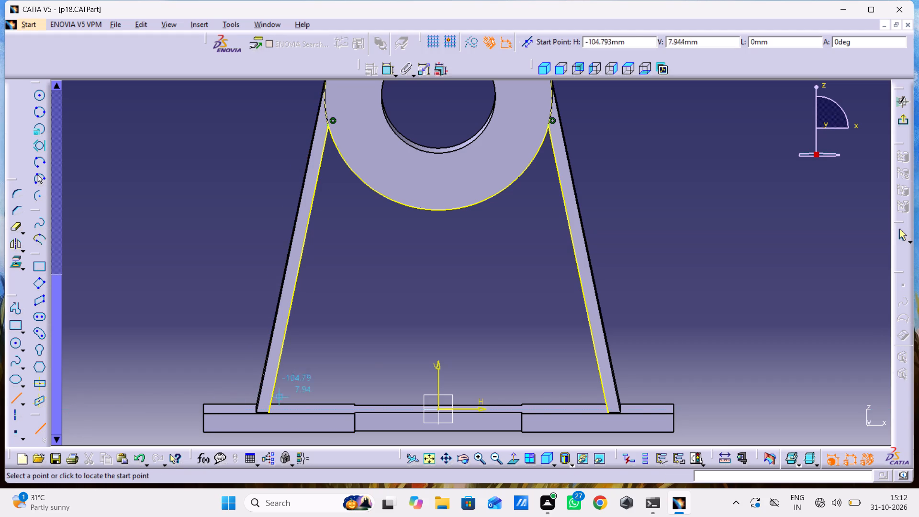
click(305, 381)
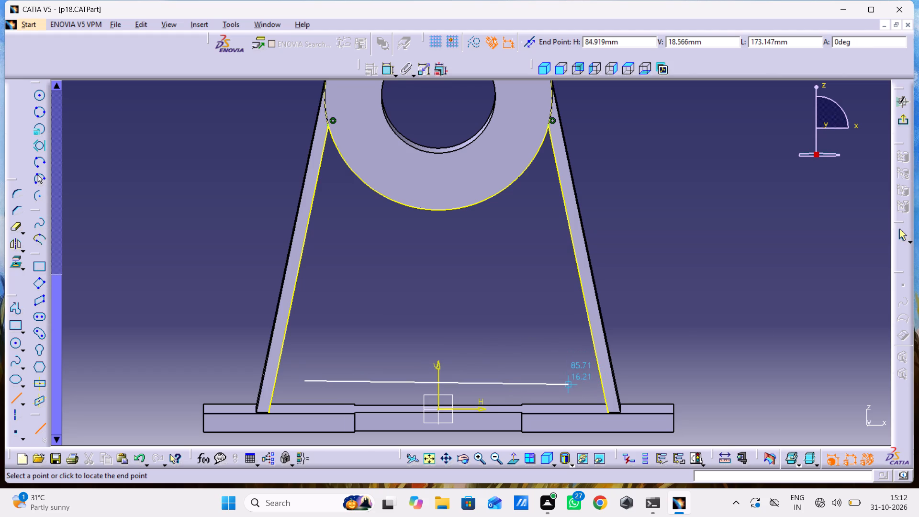
click(567, 381)
click(533, 350)
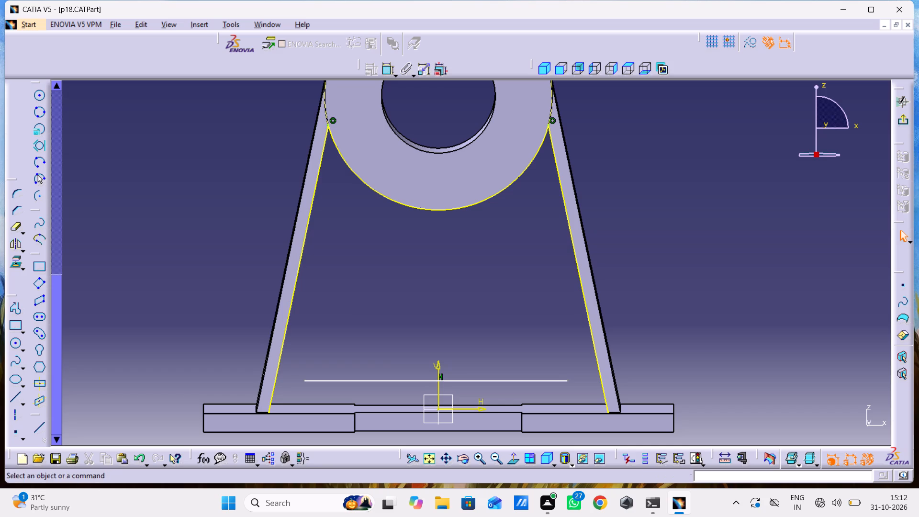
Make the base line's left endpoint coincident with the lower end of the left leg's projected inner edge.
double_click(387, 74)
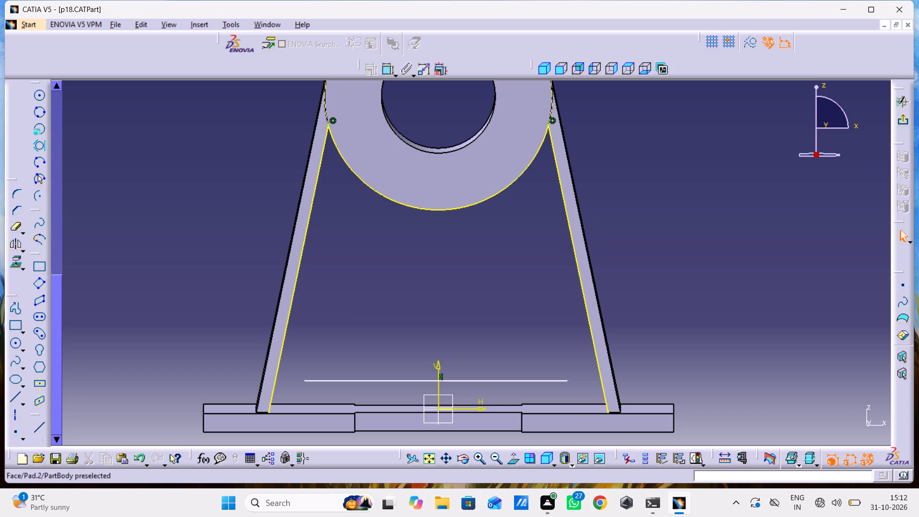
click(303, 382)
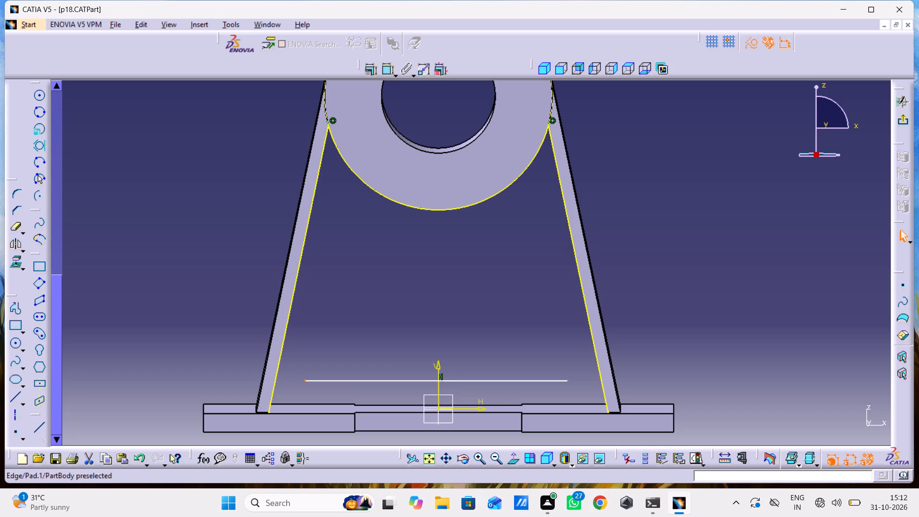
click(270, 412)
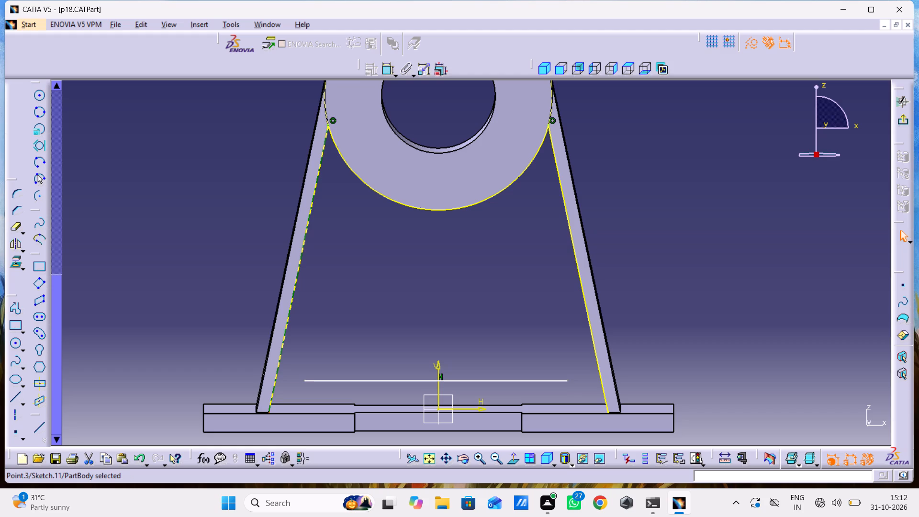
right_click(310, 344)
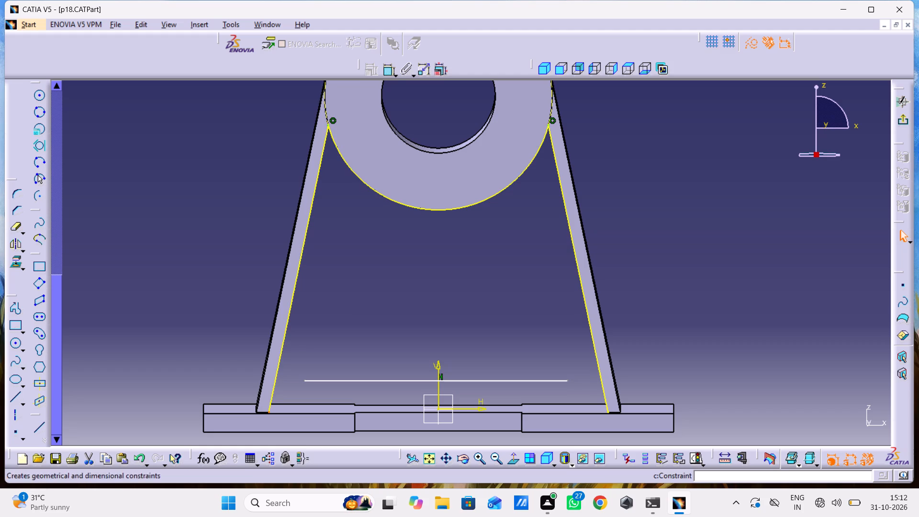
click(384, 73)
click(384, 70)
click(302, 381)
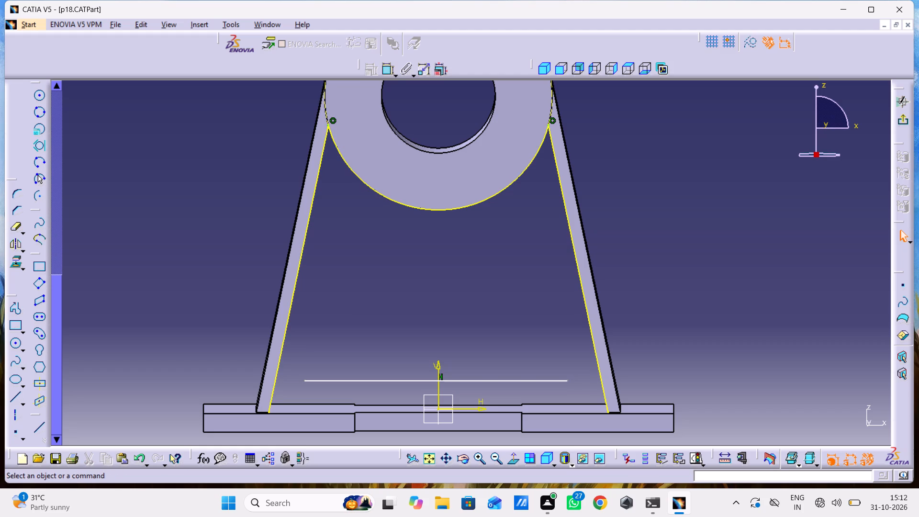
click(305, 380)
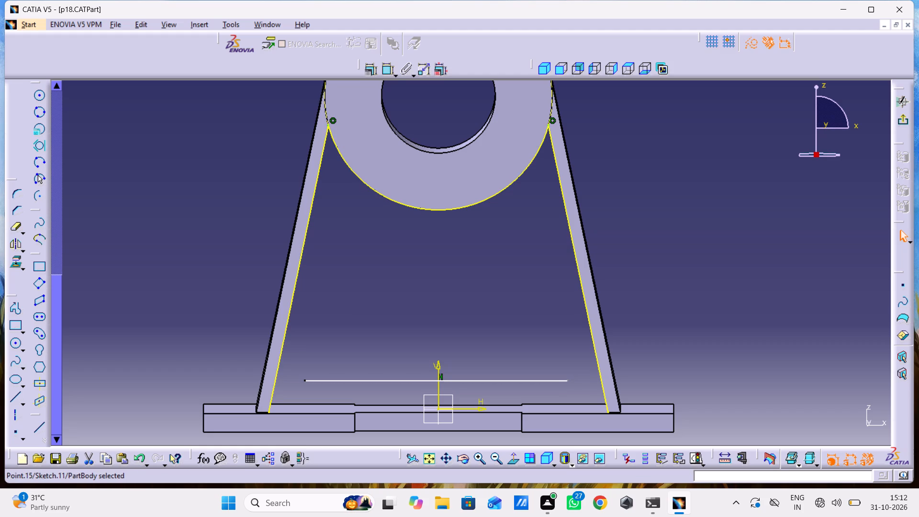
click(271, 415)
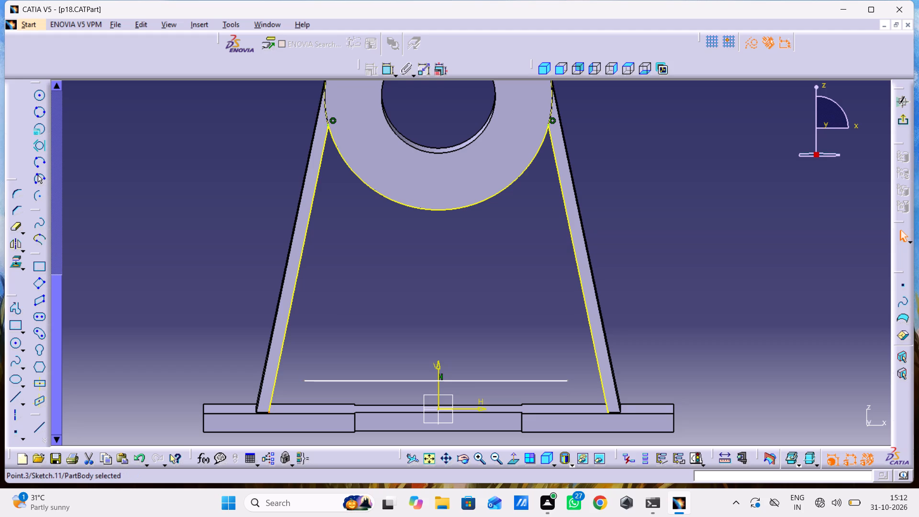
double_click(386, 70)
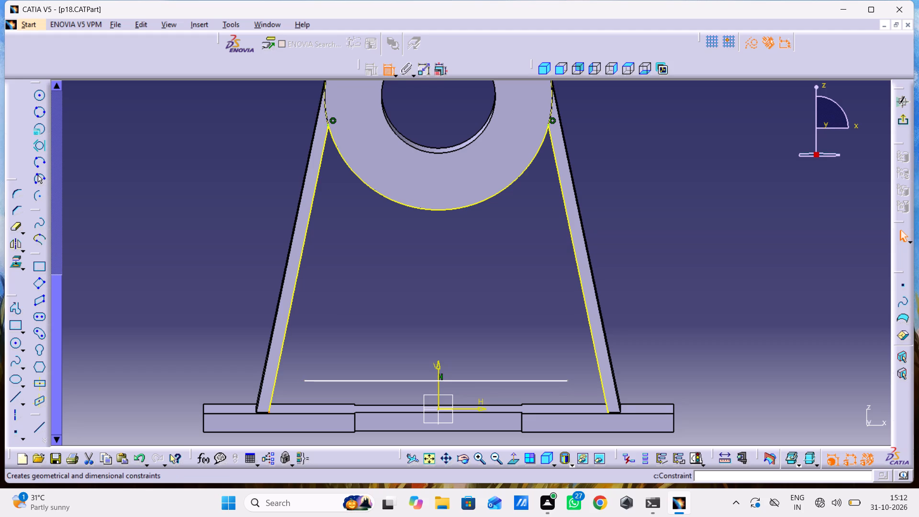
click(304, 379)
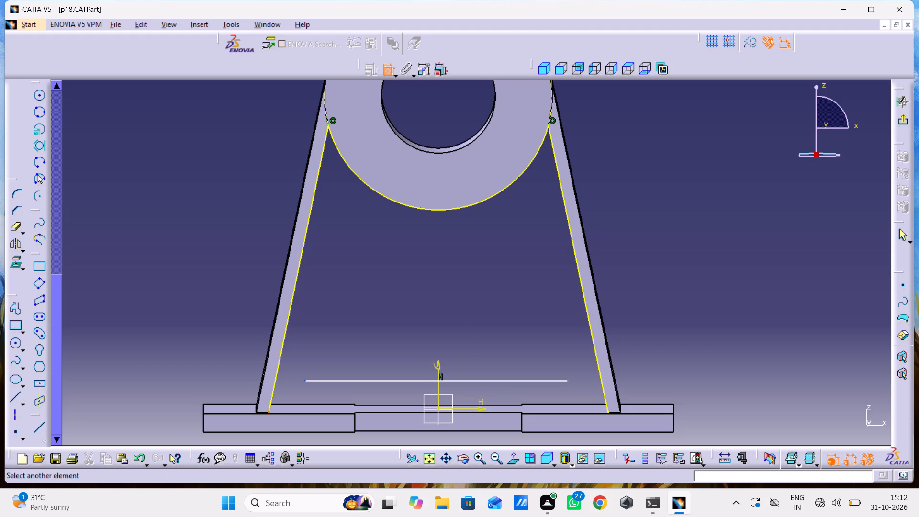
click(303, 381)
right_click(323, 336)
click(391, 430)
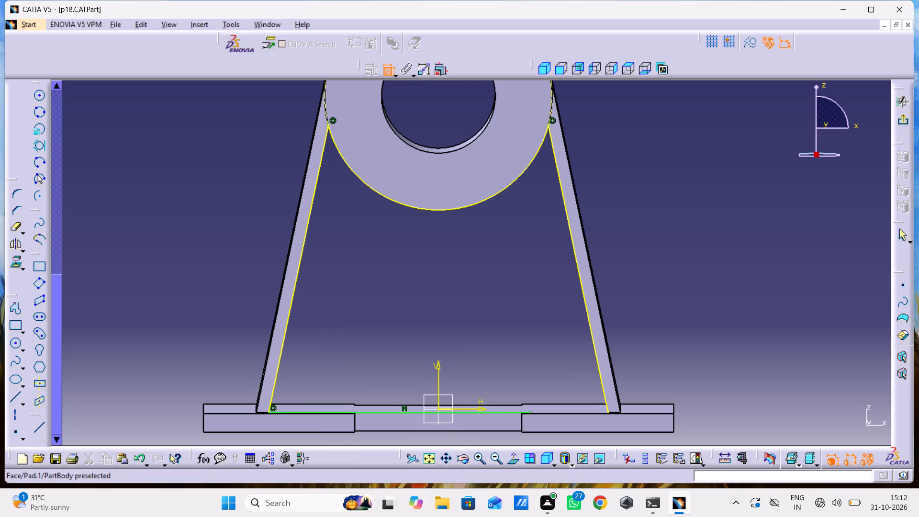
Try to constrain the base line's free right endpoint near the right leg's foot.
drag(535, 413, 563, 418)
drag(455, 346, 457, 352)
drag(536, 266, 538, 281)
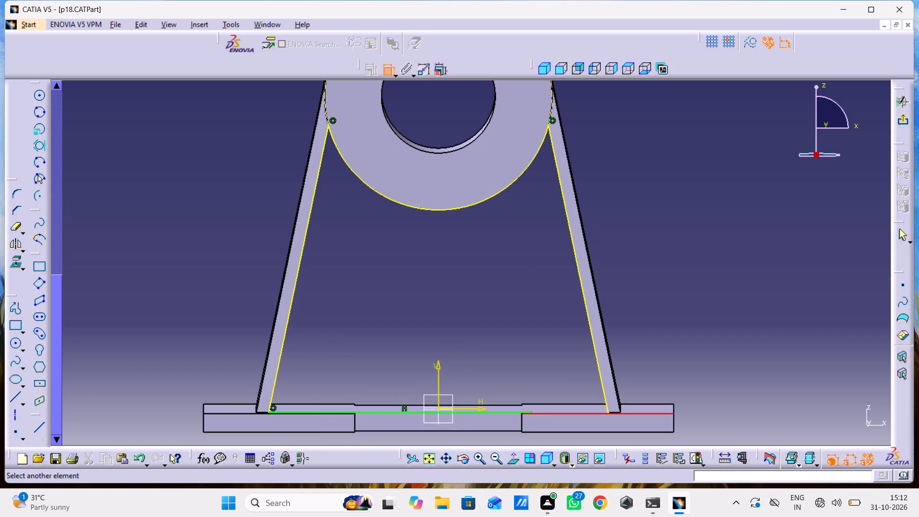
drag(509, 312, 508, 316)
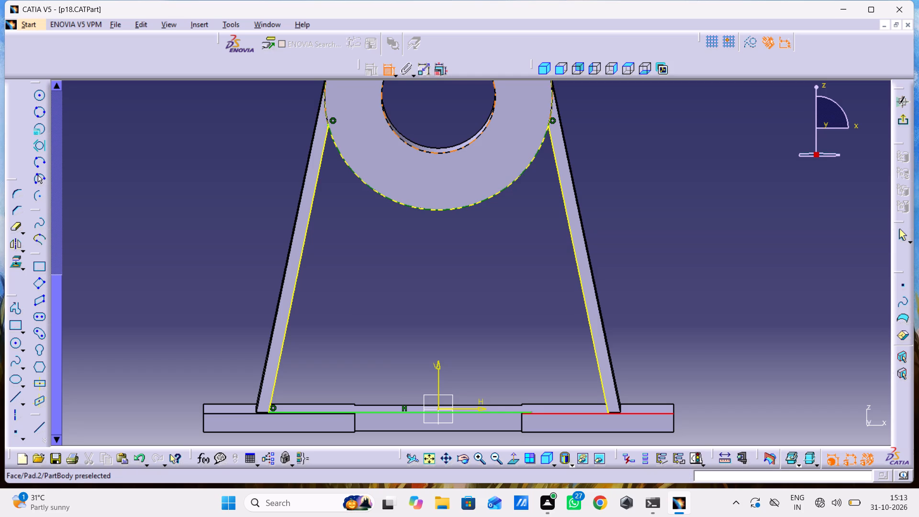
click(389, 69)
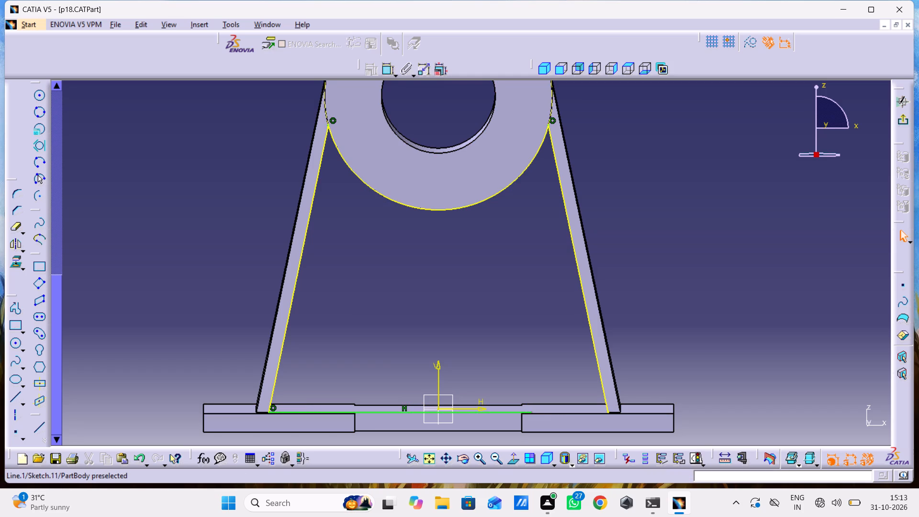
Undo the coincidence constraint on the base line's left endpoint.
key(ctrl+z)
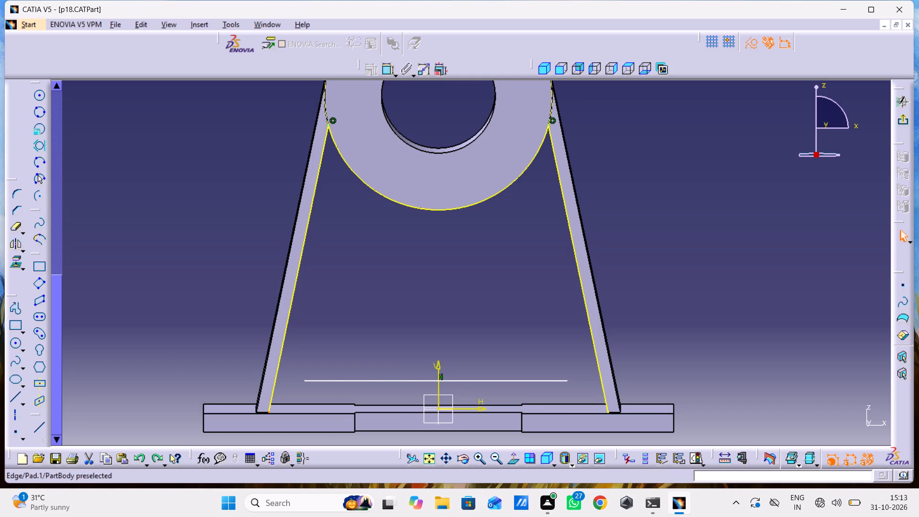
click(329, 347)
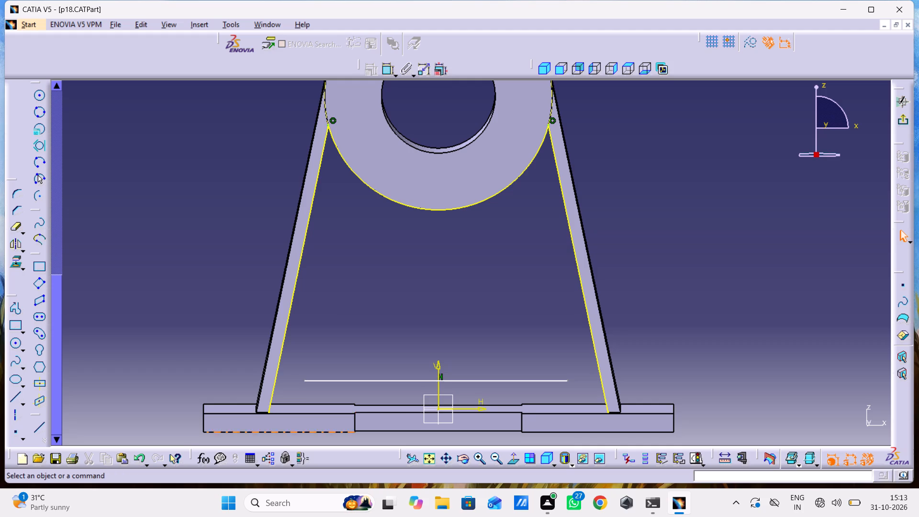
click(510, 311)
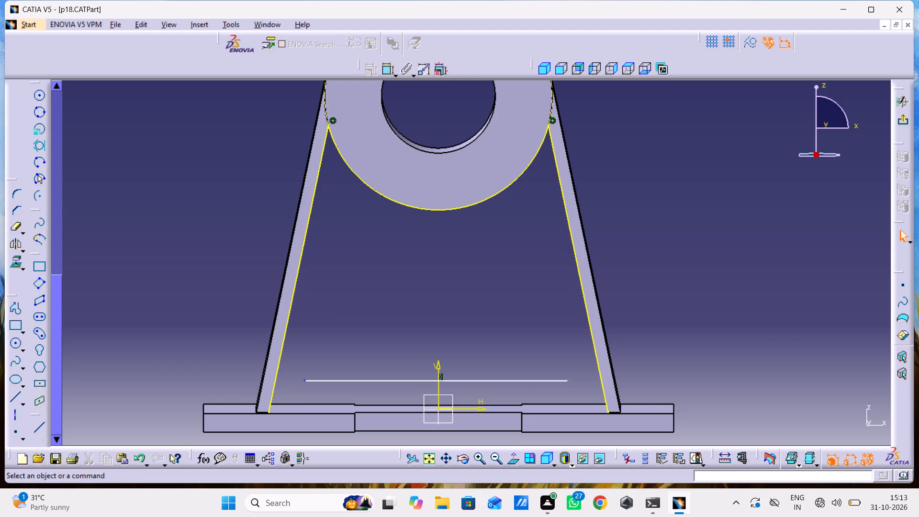
Constrain the base line's two endpoints as symmetric about the sketch's vertical axis.
click(303, 380)
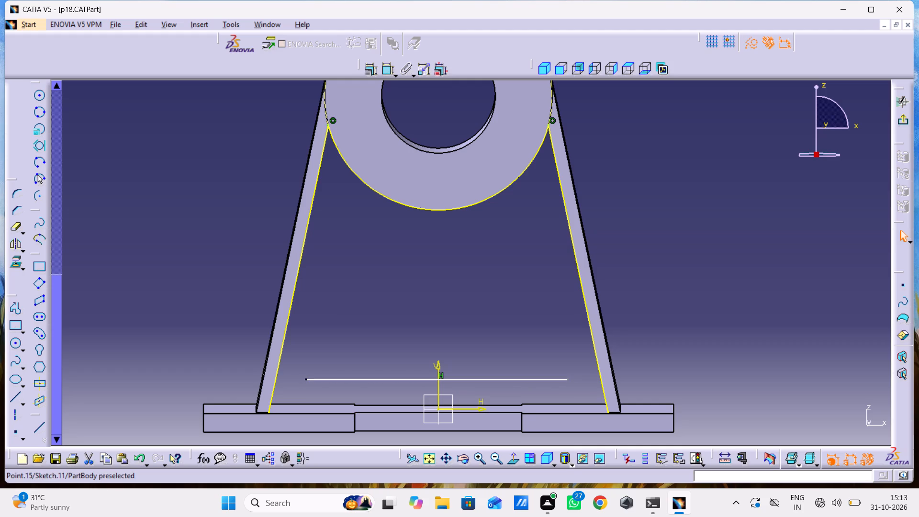
double_click(387, 74)
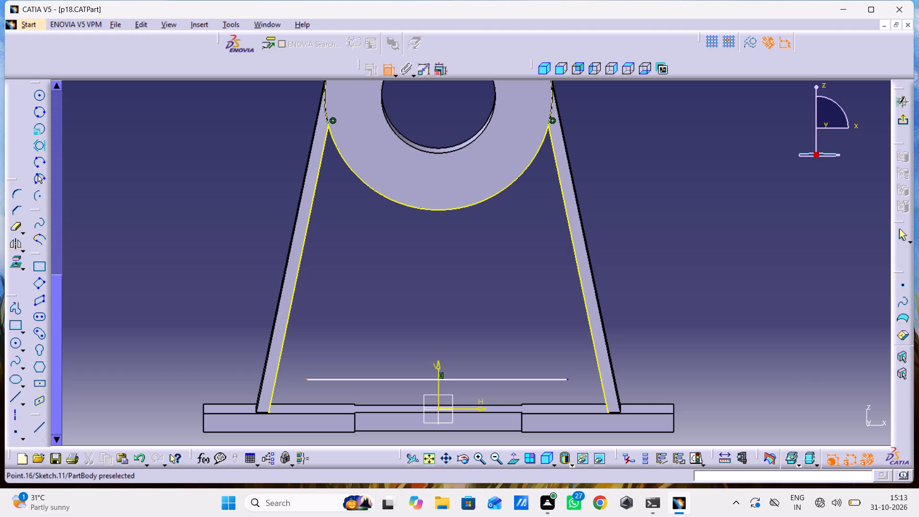
click(568, 380)
right_click(502, 252)
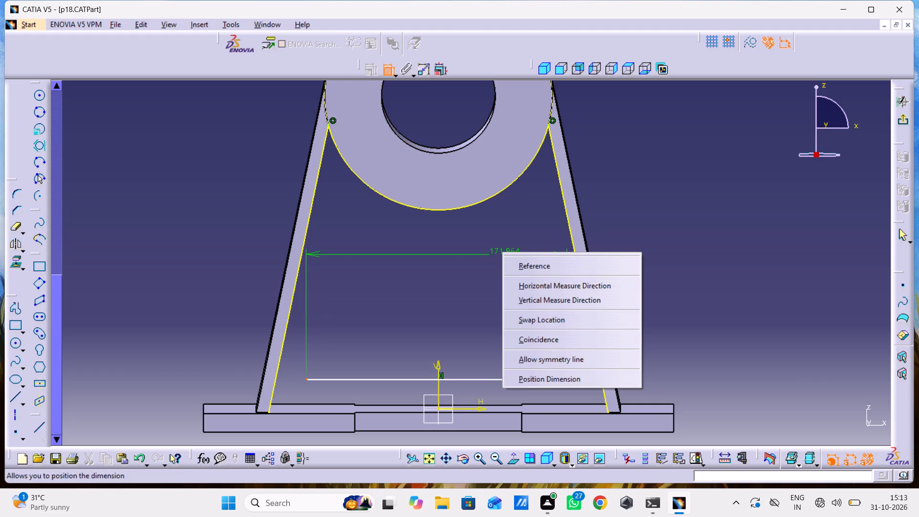
click(539, 359)
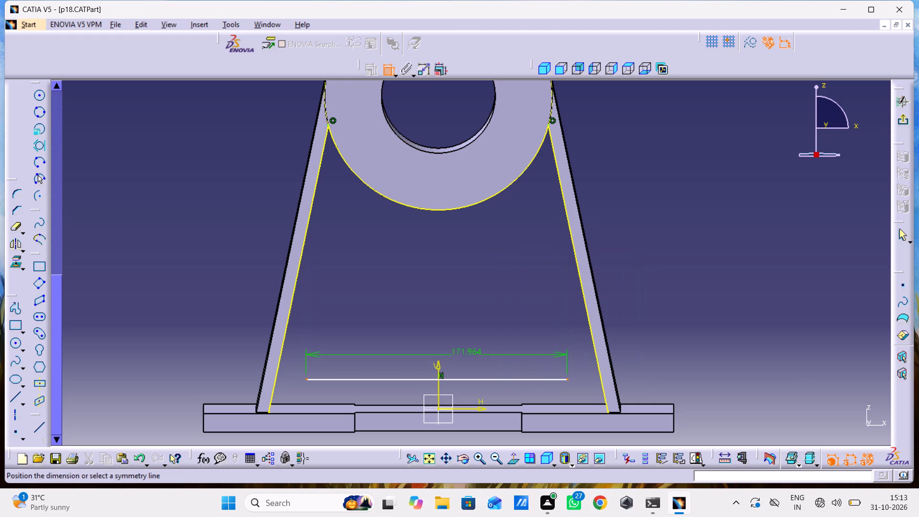
click(440, 374)
click(395, 337)
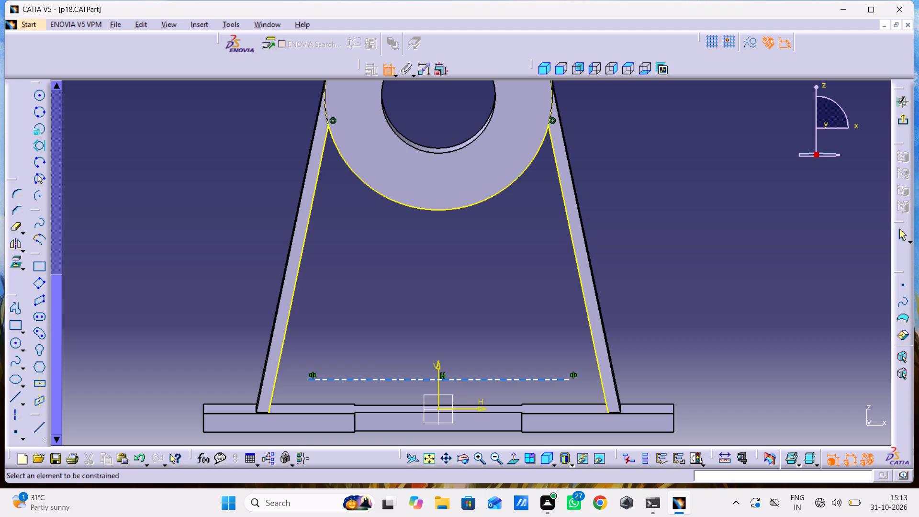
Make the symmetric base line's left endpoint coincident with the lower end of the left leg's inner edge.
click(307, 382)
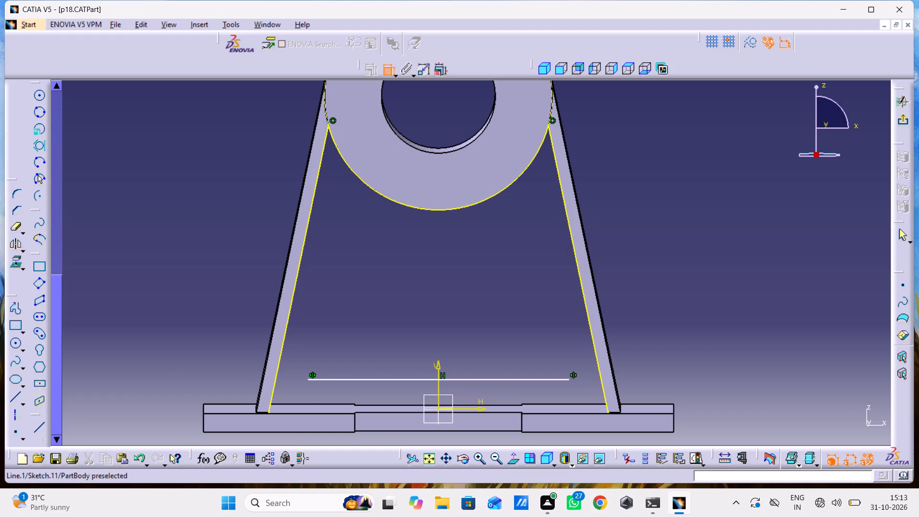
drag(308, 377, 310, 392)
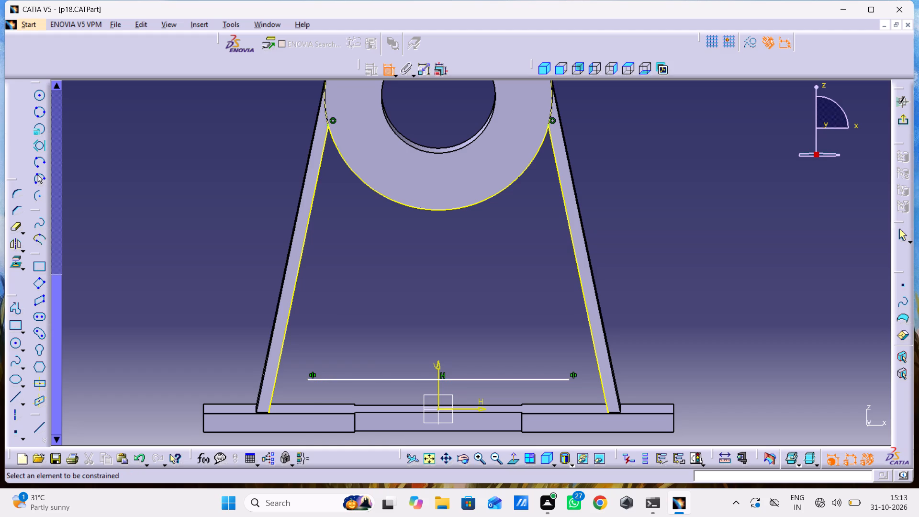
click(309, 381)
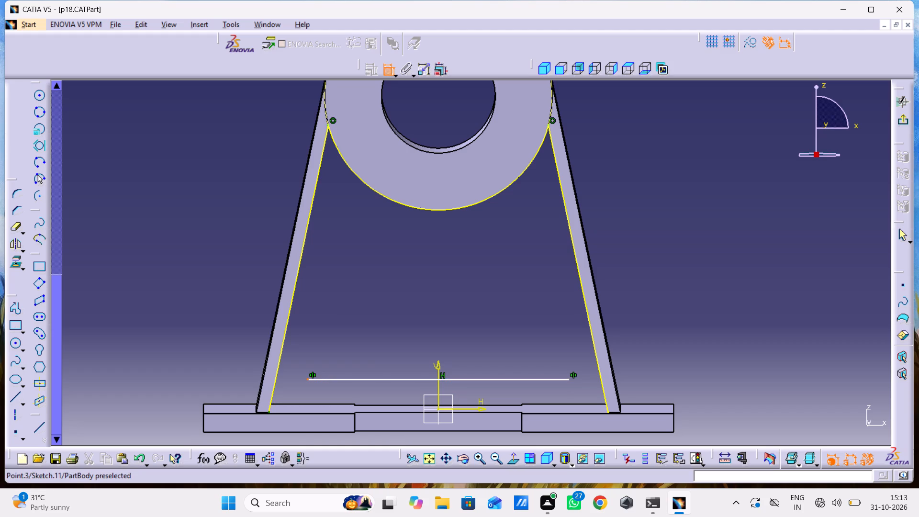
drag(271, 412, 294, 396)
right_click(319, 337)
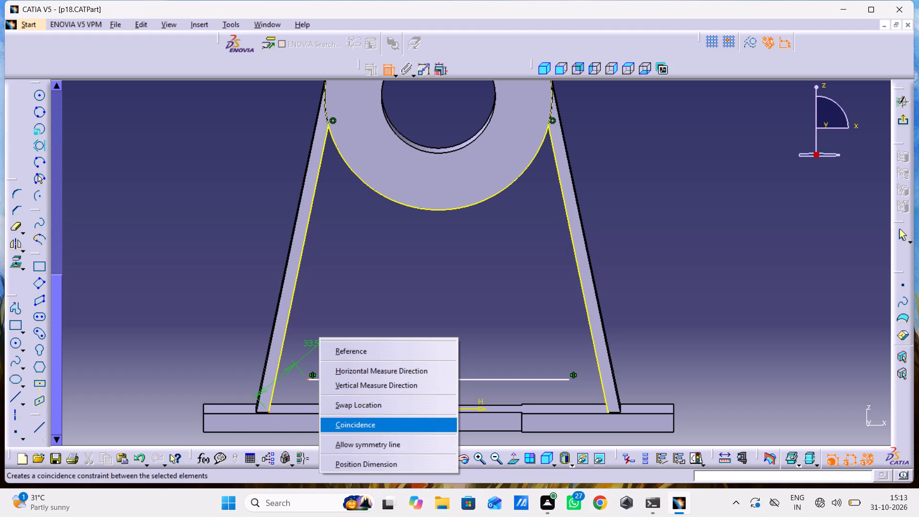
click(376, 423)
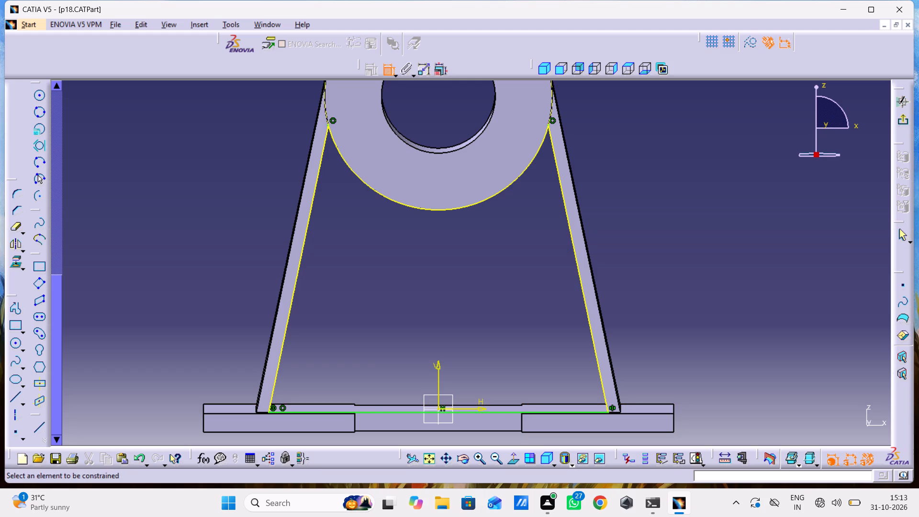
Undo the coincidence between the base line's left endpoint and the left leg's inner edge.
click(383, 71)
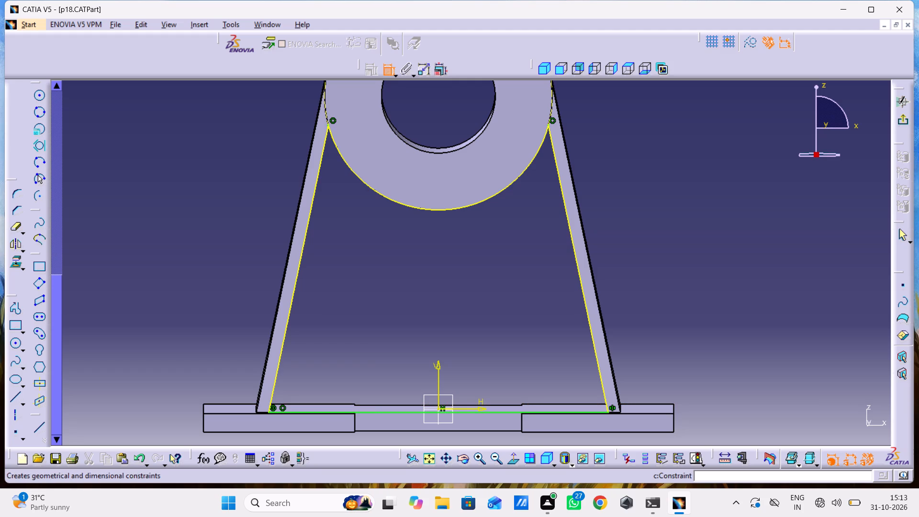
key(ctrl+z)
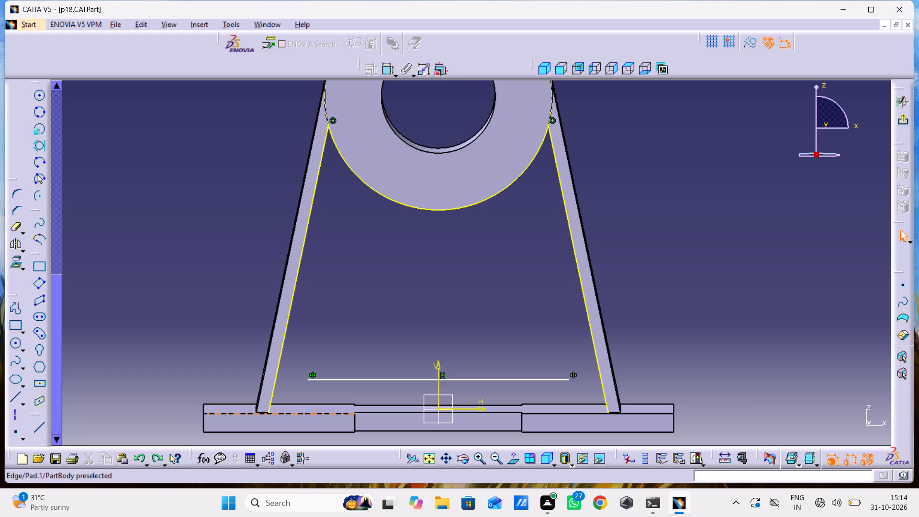
Dimension the base line's length and set it to 224 mm.
click(367, 378)
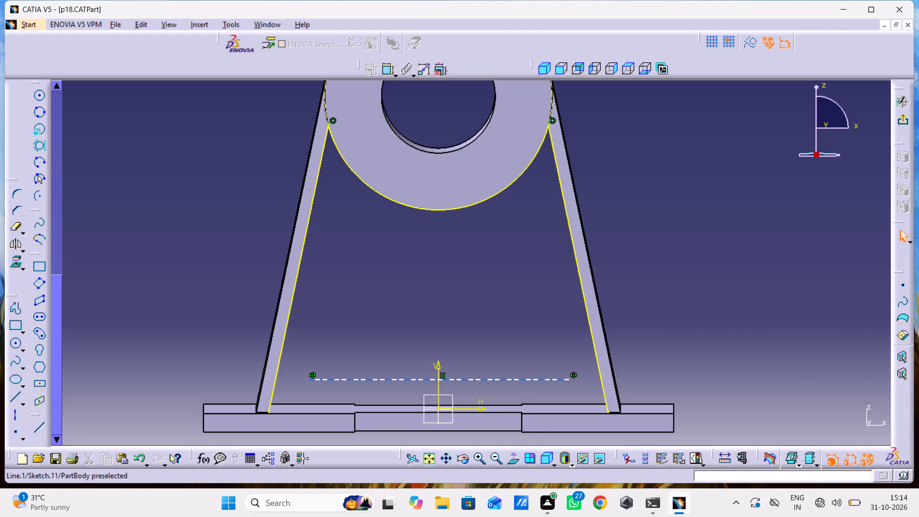
click(369, 382)
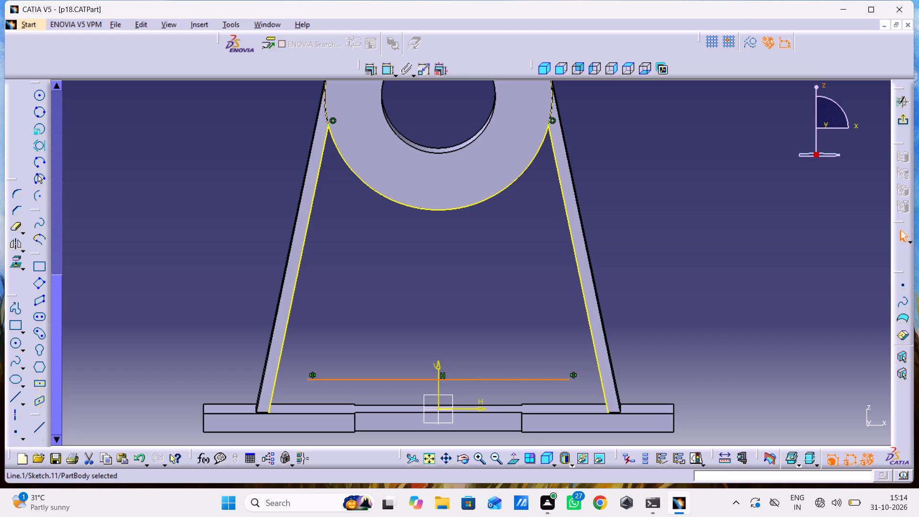
drag(383, 71, 388, 81)
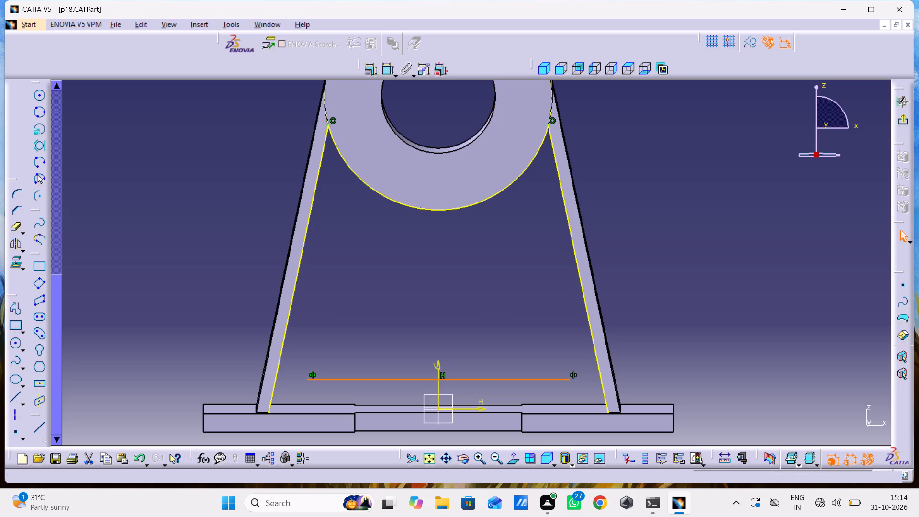
click(388, 67)
click(396, 315)
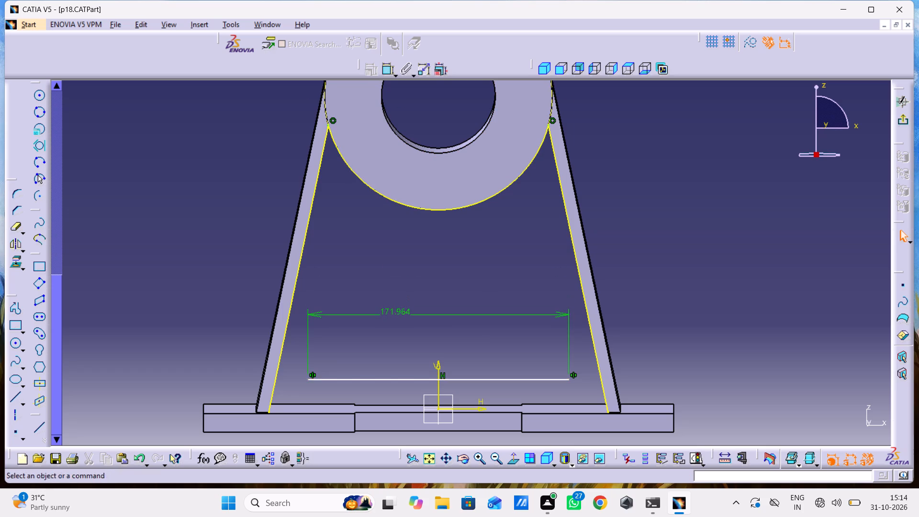
double_click(398, 311)
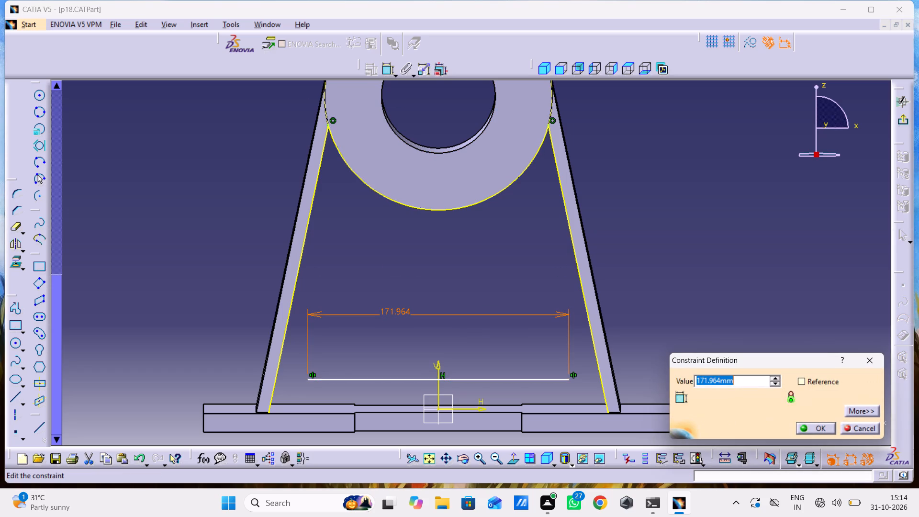
text(224)
key(Return)
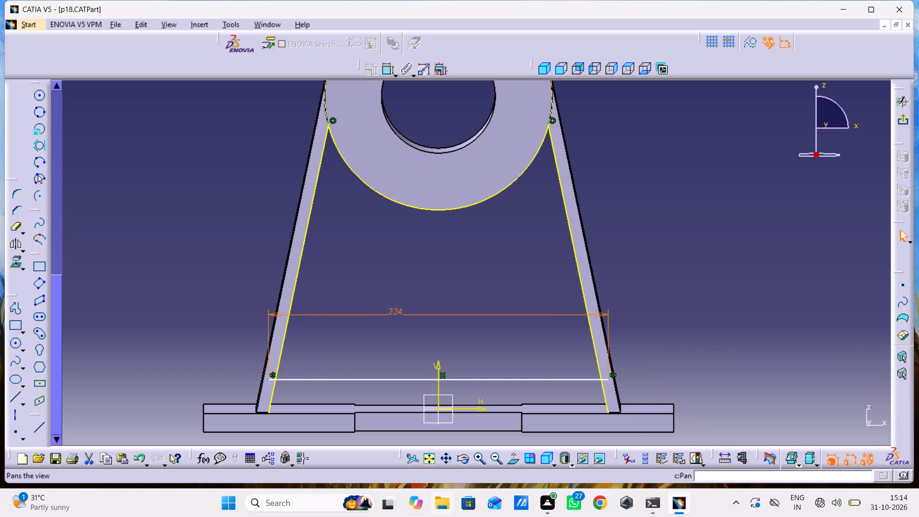
Make the 224 mm base line coincident with the sketch's horizontal axis.
click(342, 380)
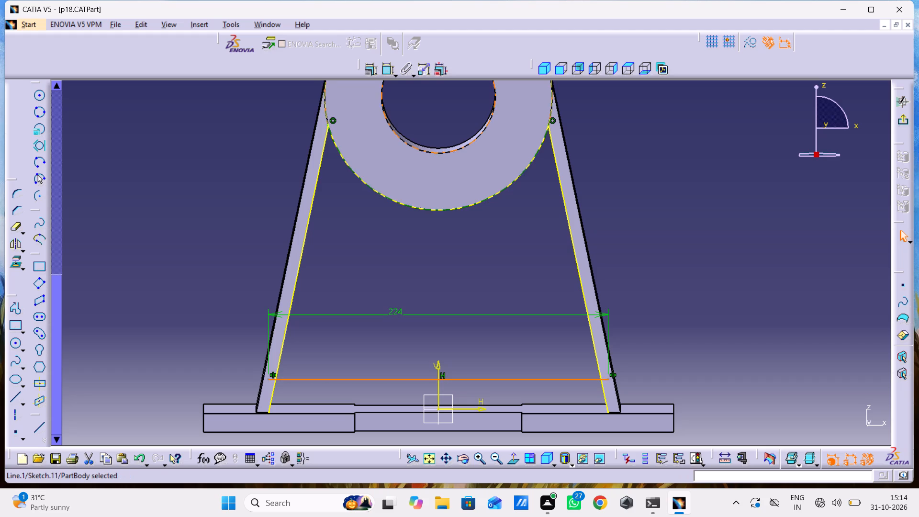
double_click(385, 71)
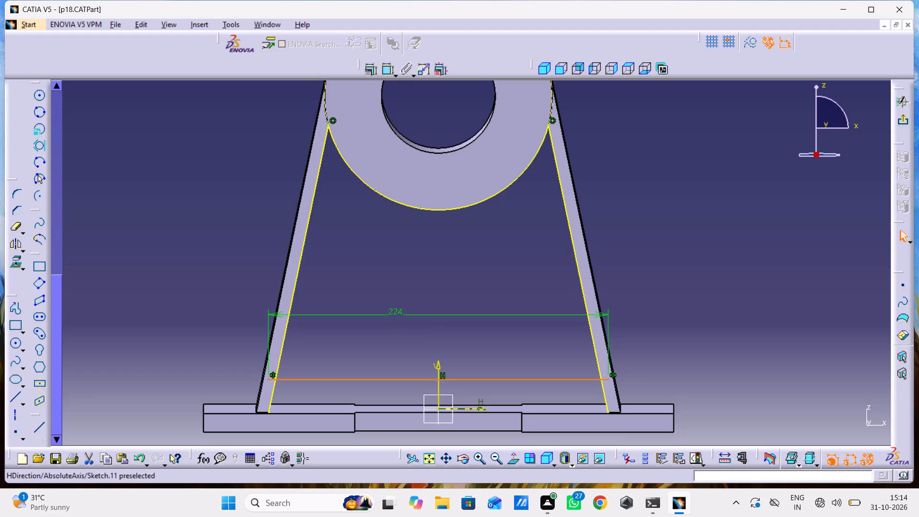
click(472, 409)
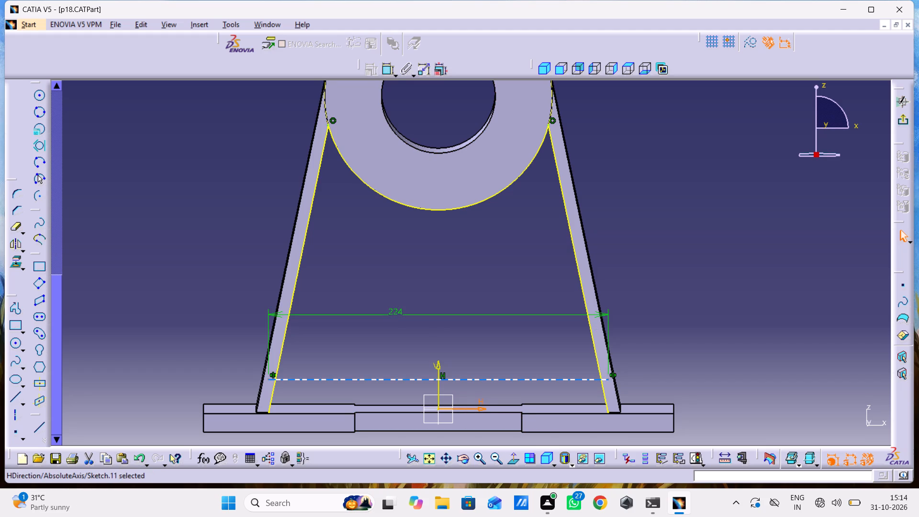
double_click(386, 71)
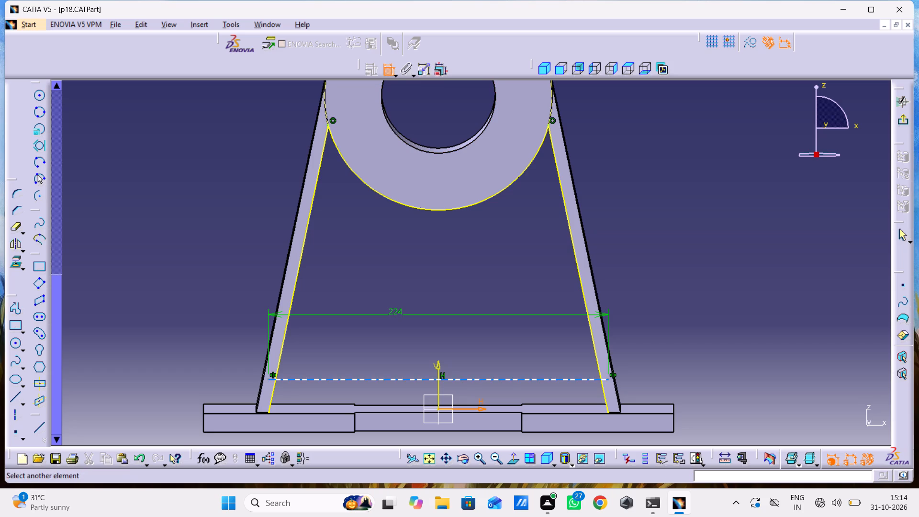
click(471, 378)
click(470, 380)
right_click(477, 349)
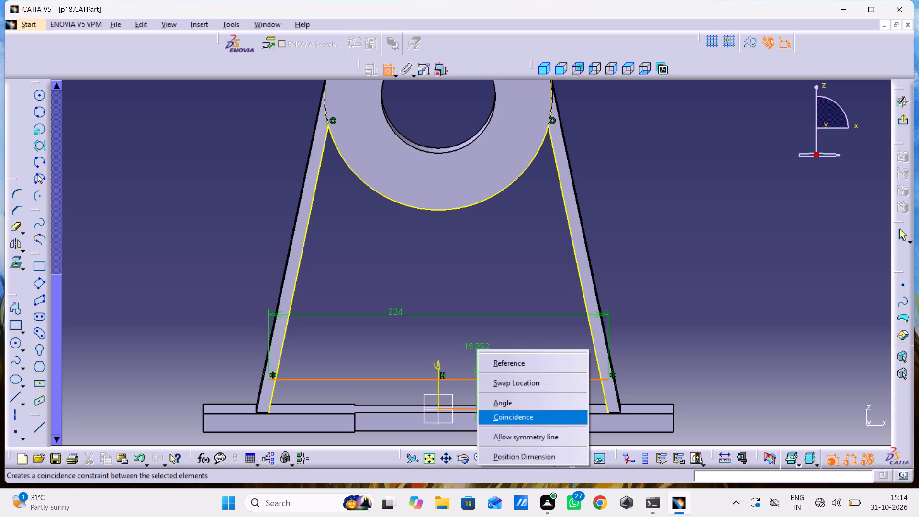
click(493, 416)
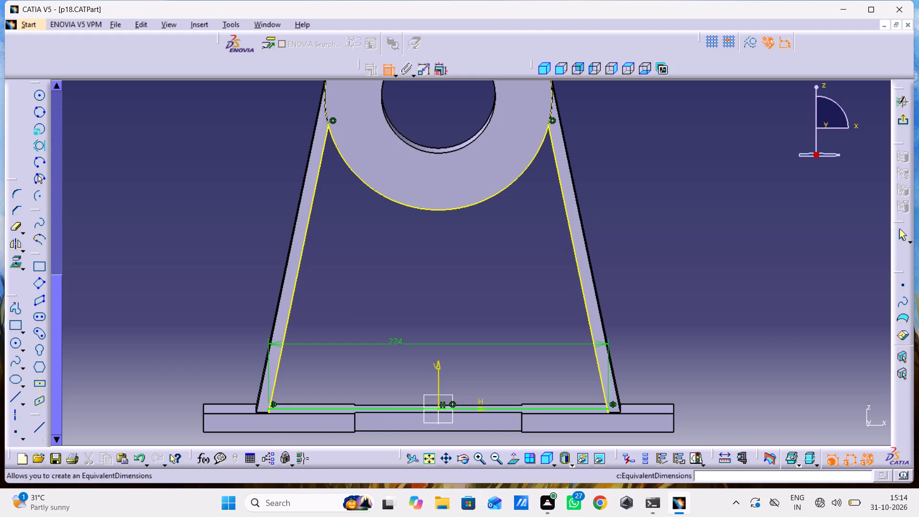
click(530, 248)
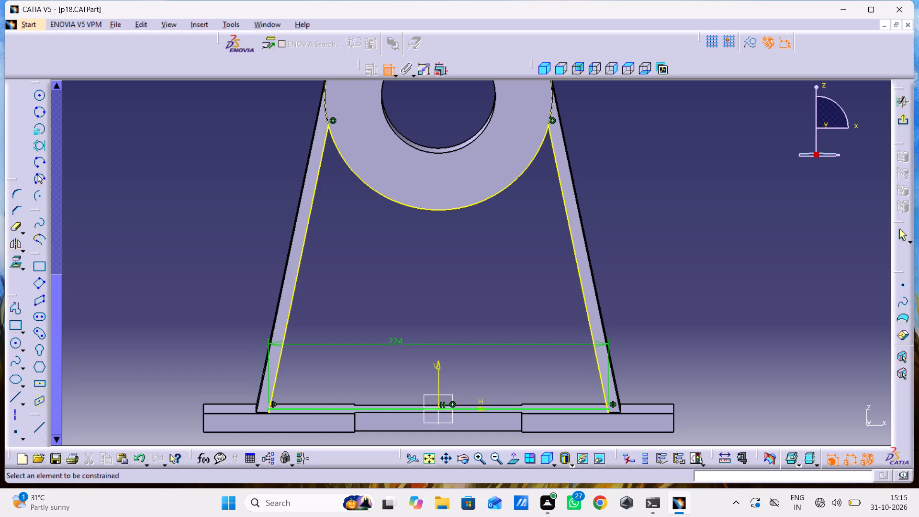
Move the base line's 224 mm length dimension below the base plate.
drag(395, 339, 429, 461)
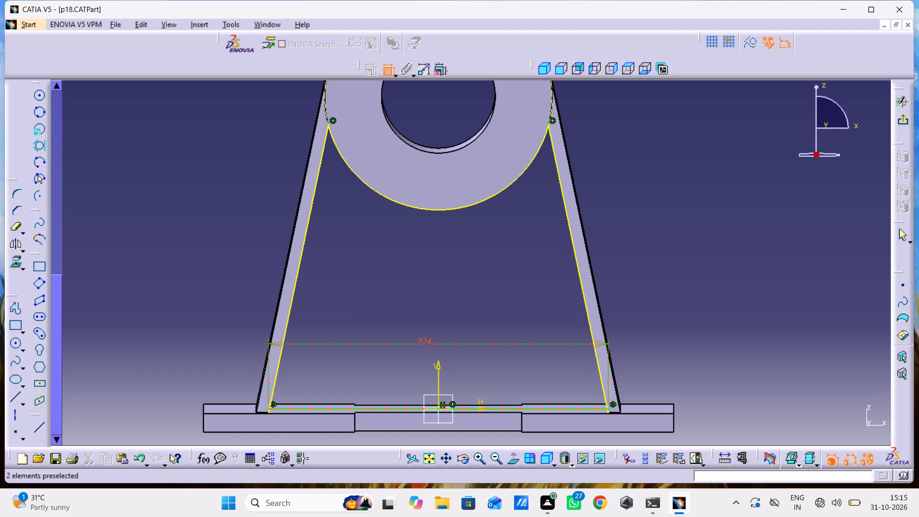
drag(429, 461, 424, 448)
drag(278, 340, 299, 447)
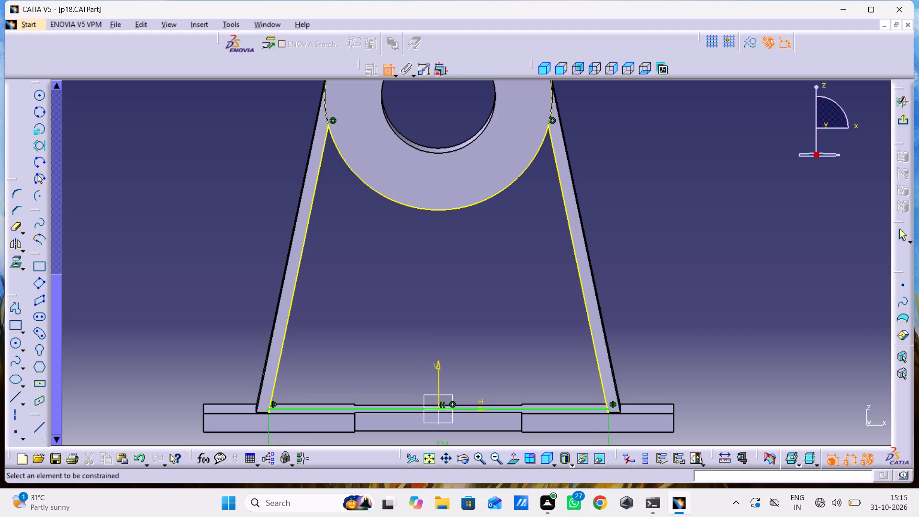
drag(299, 447, 302, 438)
With Quick Trim active, examine where the base line meets the left leg's inner edge and the base plate.
middle_drag(358, 324, 367, 306)
right_click(358, 324)
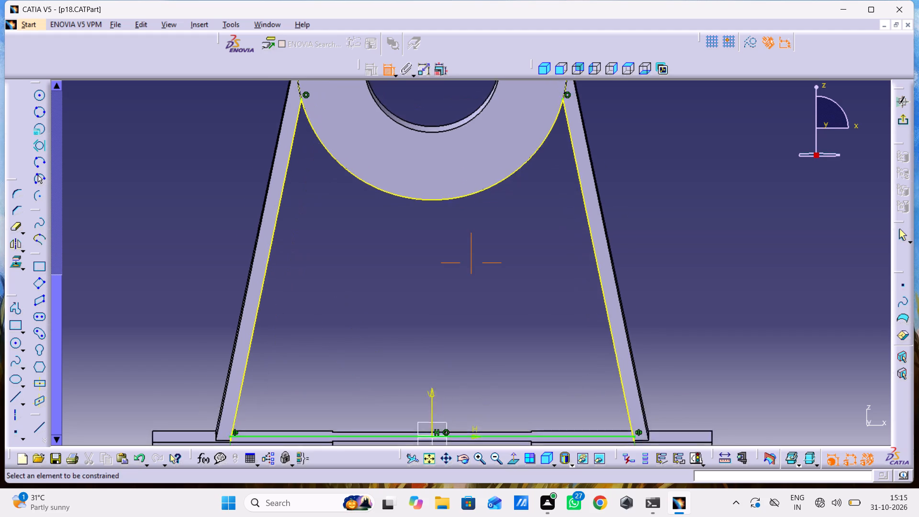
middle_drag(367, 306, 369, 289)
middle_drag(384, 279, 370, 90)
middle_drag(369, 230, 382, 189)
right_click(382, 211)
middle_drag(200, 284, 286, 289)
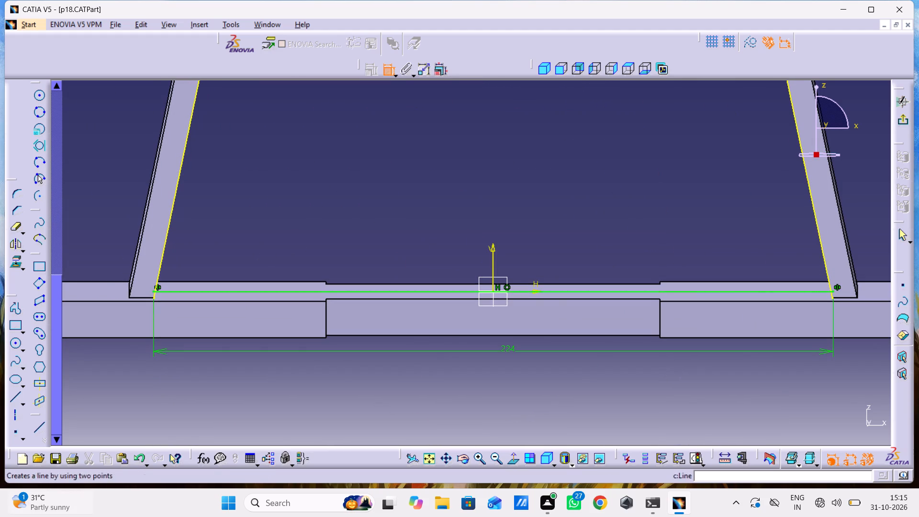
click(17, 224)
click(17, 224)
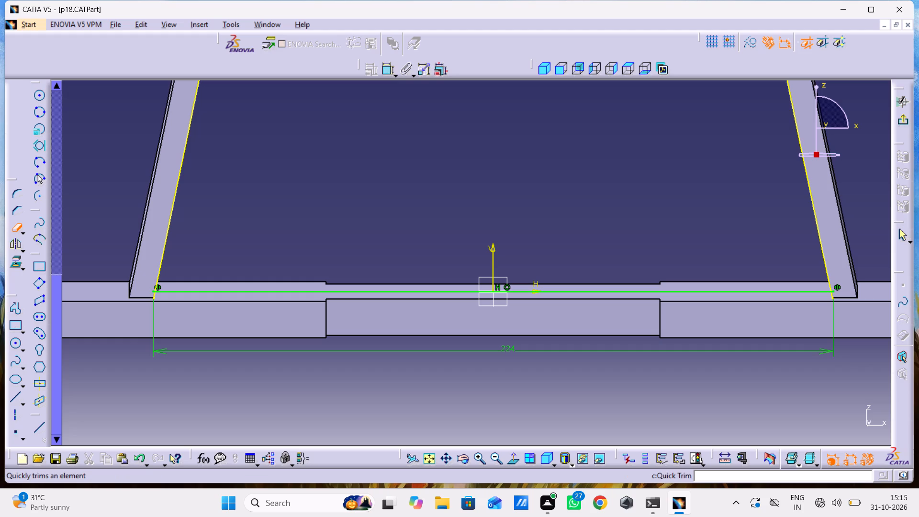
double_click(16, 230)
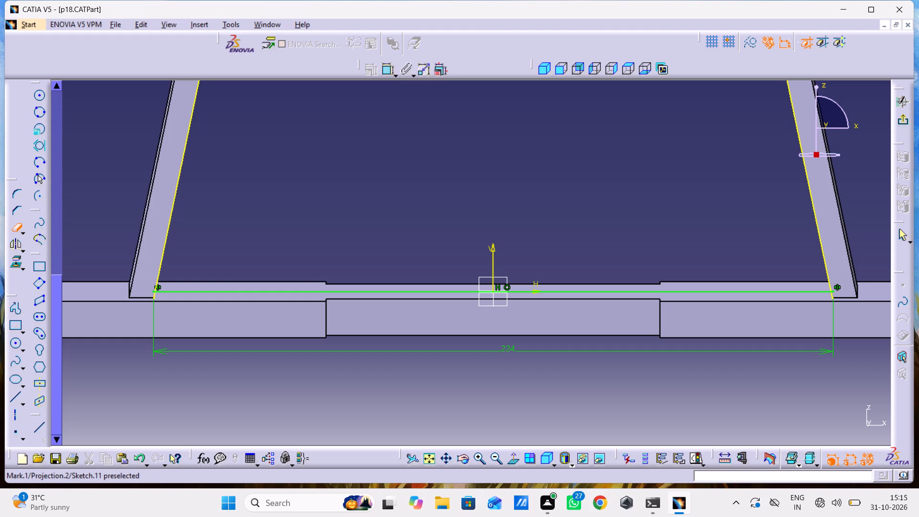
middle_drag(245, 320, 112, 321)
right_drag(239, 320, 106, 321)
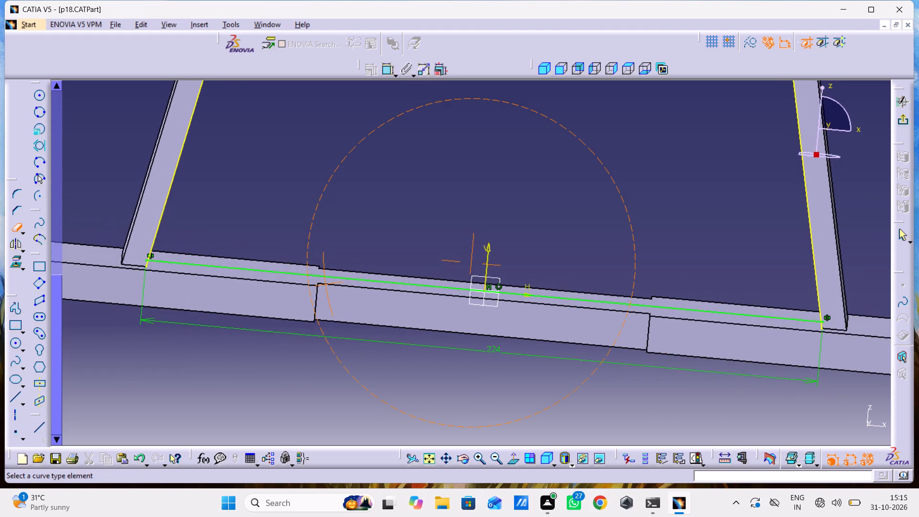
middle_drag(440, 154, 322, 206)
right_drag(434, 163, 322, 206)
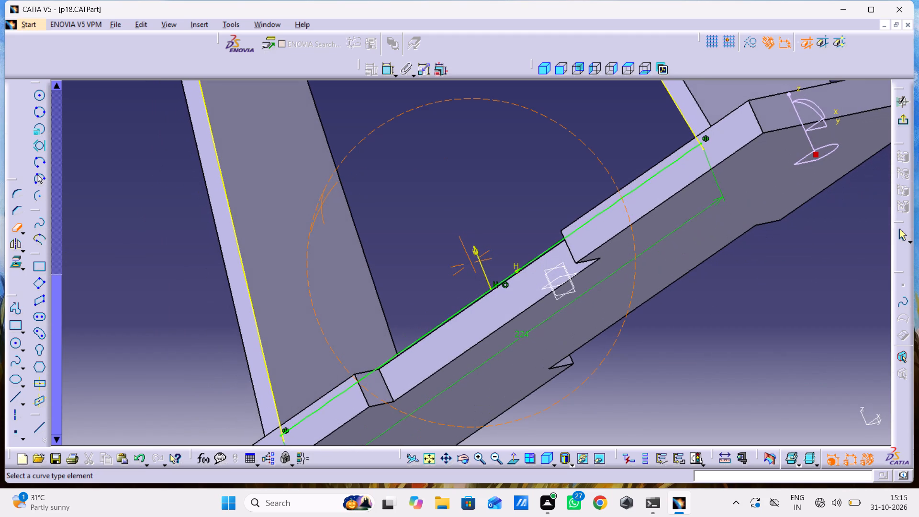
right_drag(322, 206, 338, 197)
middle_drag(322, 206, 338, 197)
scroll(371, 147, down, 1)
middle_drag(378, 147, 376, 174)
right_drag(379, 147, 376, 174)
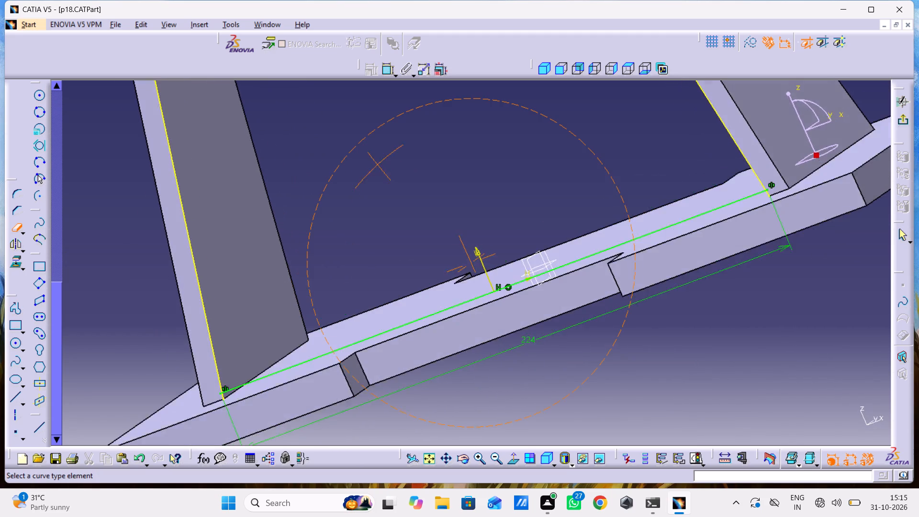
right_drag(376, 174, 361, 223)
middle_drag(376, 174, 371, 223)
middle_drag(312, 356, 308, 347)
right_drag(312, 356, 308, 347)
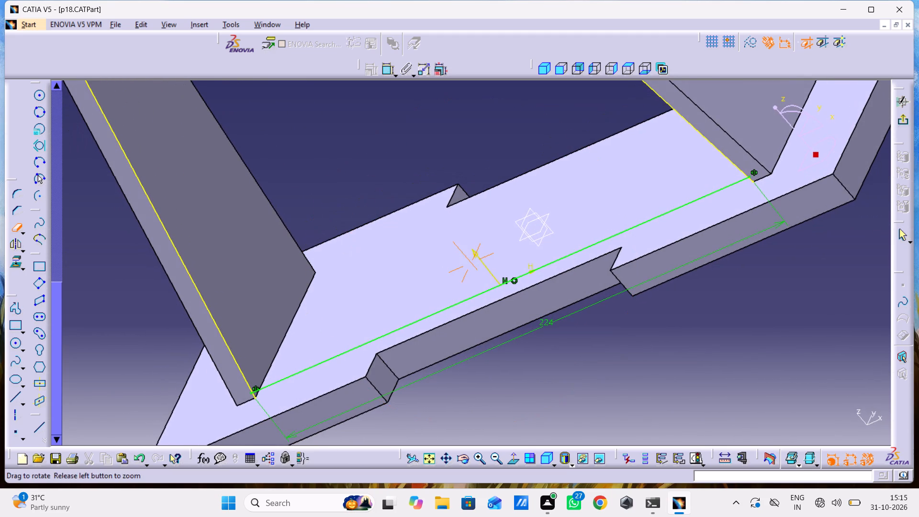
right_drag(308, 347, 310, 303)
middle_drag(308, 347, 315, 276)
middle_drag(311, 292, 358, 191)
middle_drag(322, 258, 315, 176)
right_drag(321, 258, 313, 207)
middle_drag(313, 222, 327, 135)
right_click(313, 222)
middle_drag(336, 242, 436, 258)
middle_drag(295, 187, 439, 269)
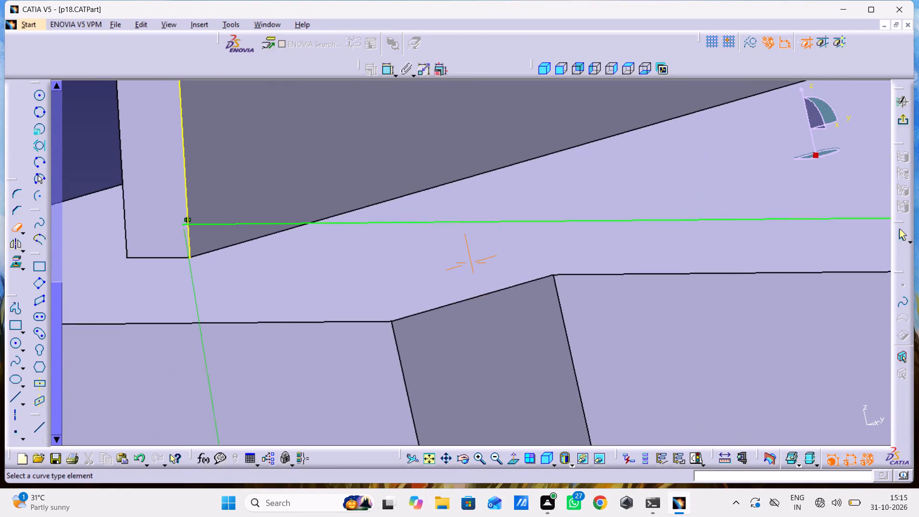
middle_drag(439, 269, 426, 330)
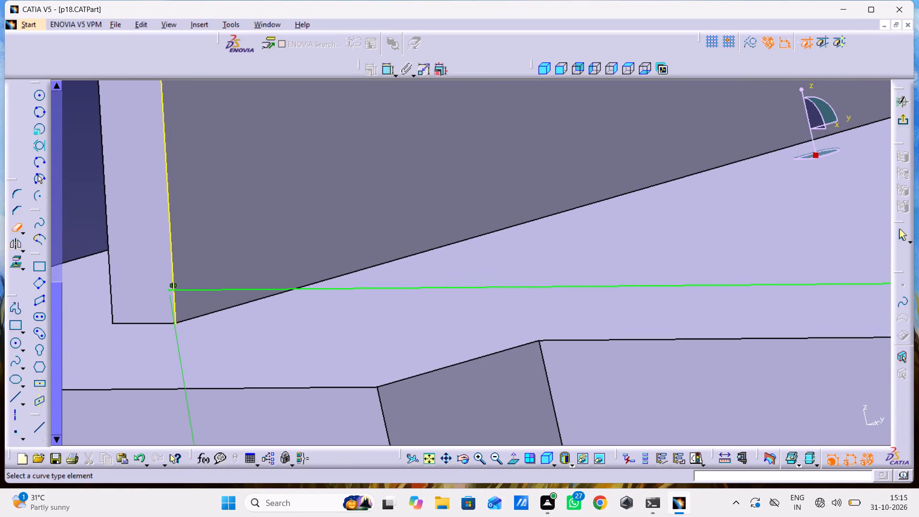
middle_drag(300, 318, 391, 309)
right_drag(300, 318, 391, 309)
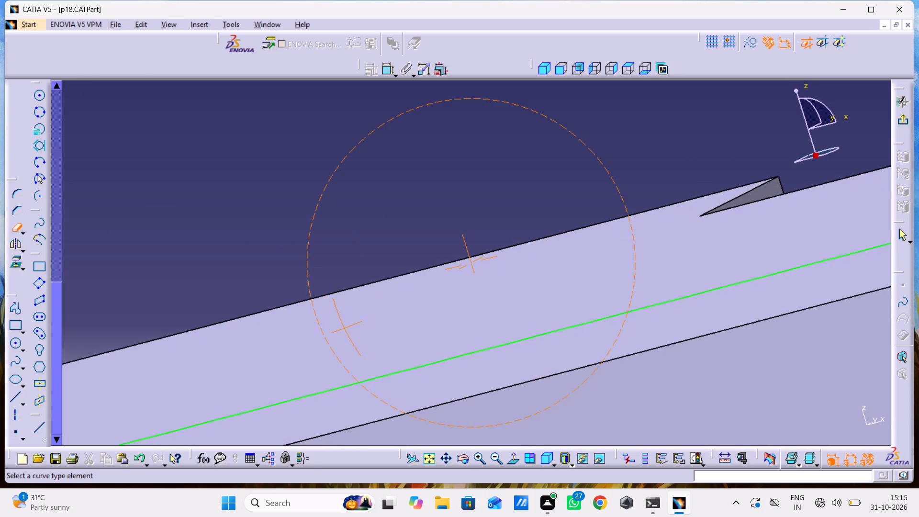
right_drag(391, 309, 387, 297)
middle_drag(391, 309, 387, 348)
right_click(387, 297)
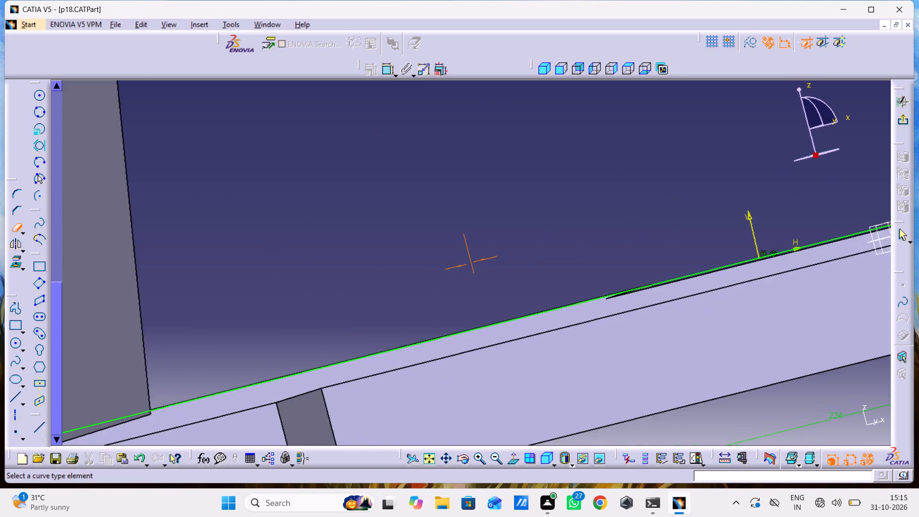
middle_drag(387, 348, 389, 364)
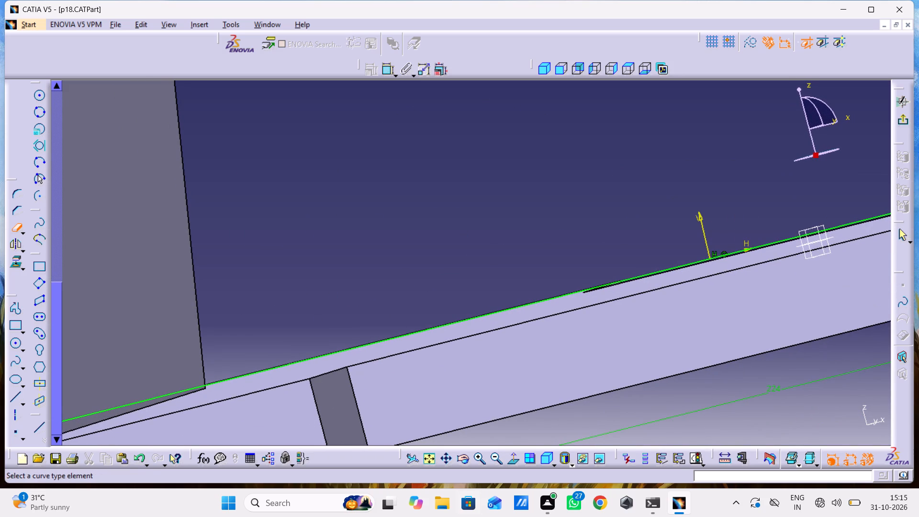
Examine the base line's height against the base plate's top face and the legs' lower ends in straight-on standard views.
click(556, 463)
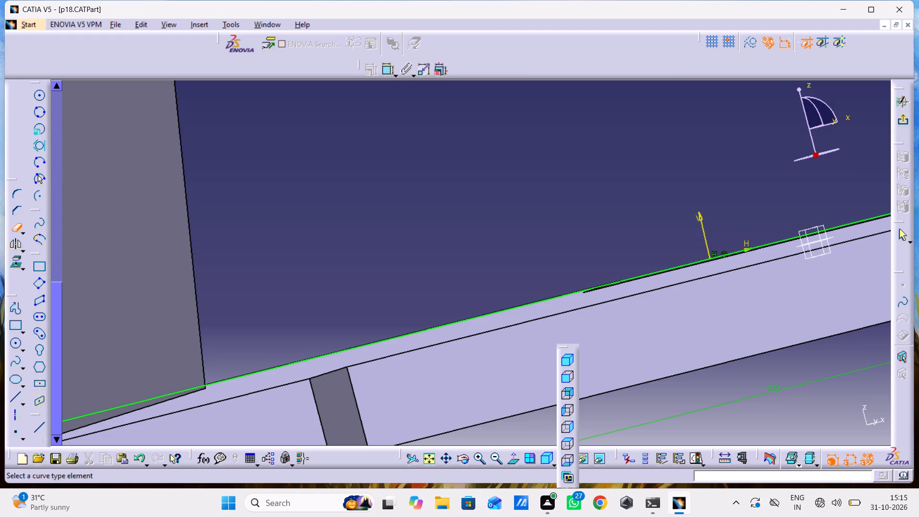
click(567, 379)
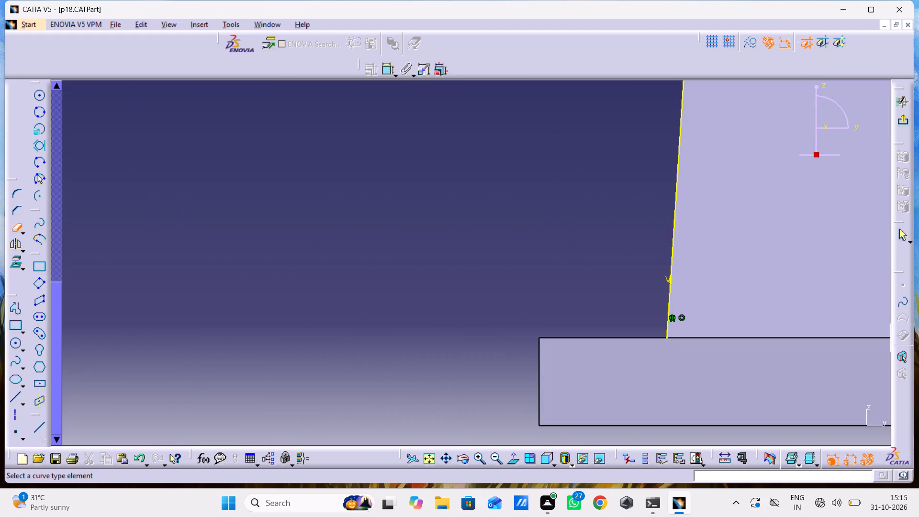
click(549, 457)
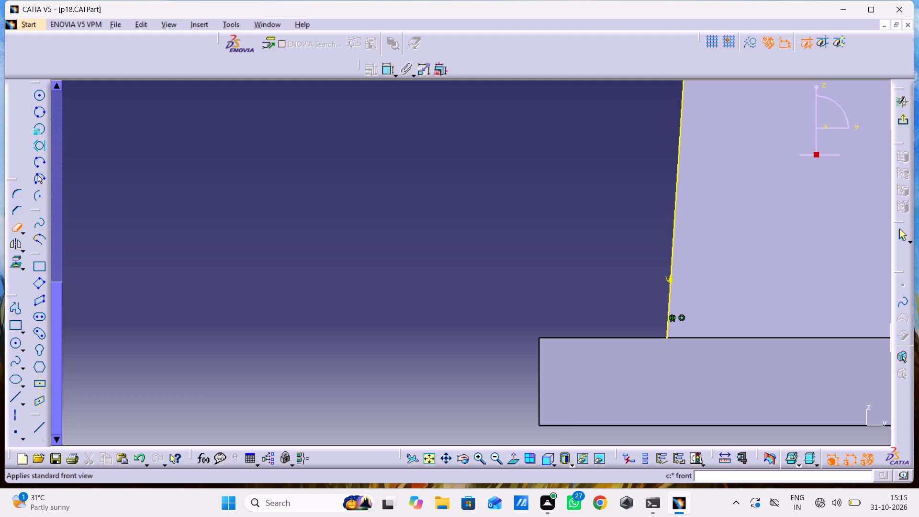
click(553, 461)
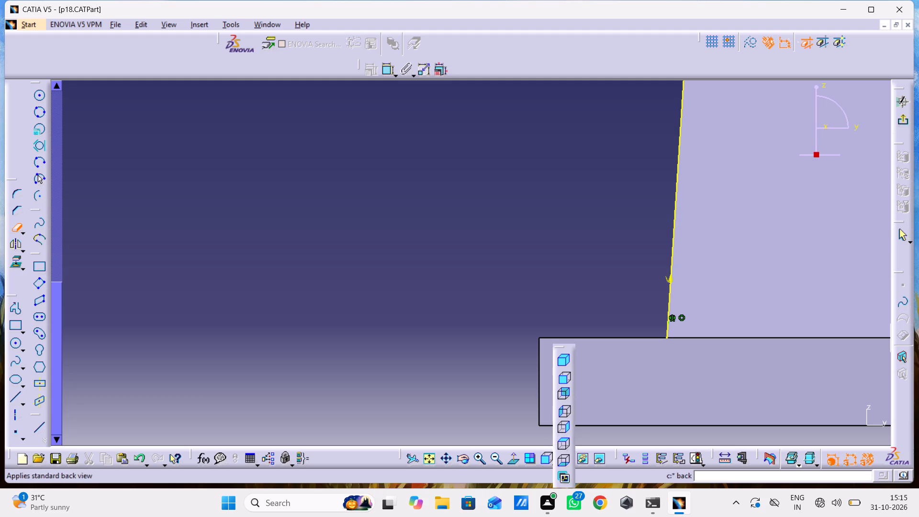
click(564, 431)
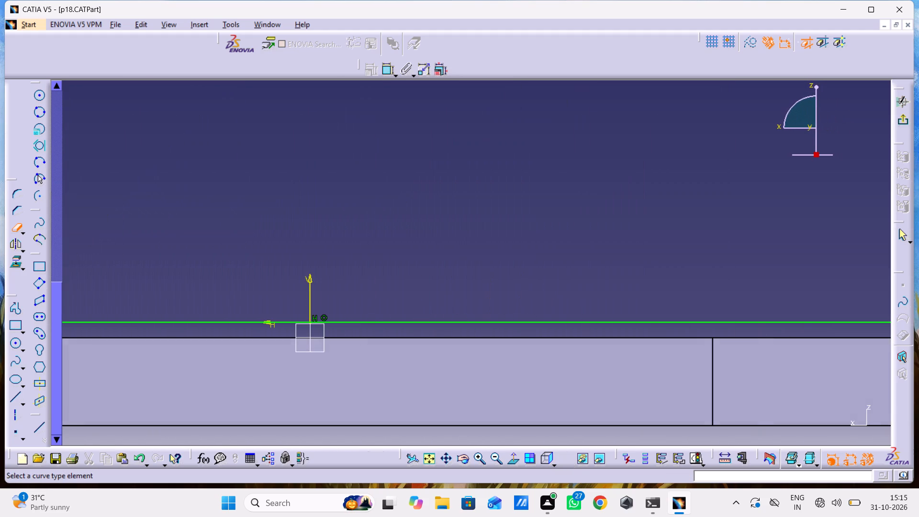
middle_drag(477, 359, 501, 452)
right_click(477, 359)
middle_drag(483, 379, 480, 434)
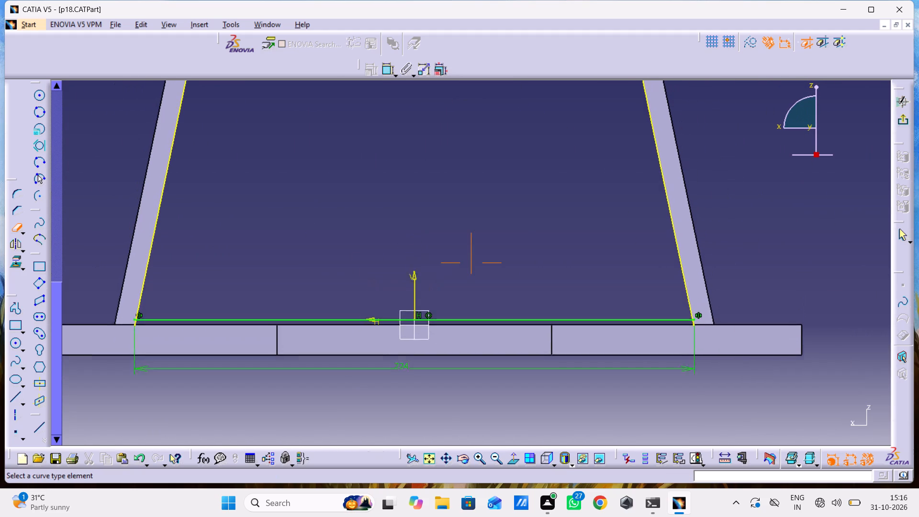
middle_drag(480, 434, 480, 446)
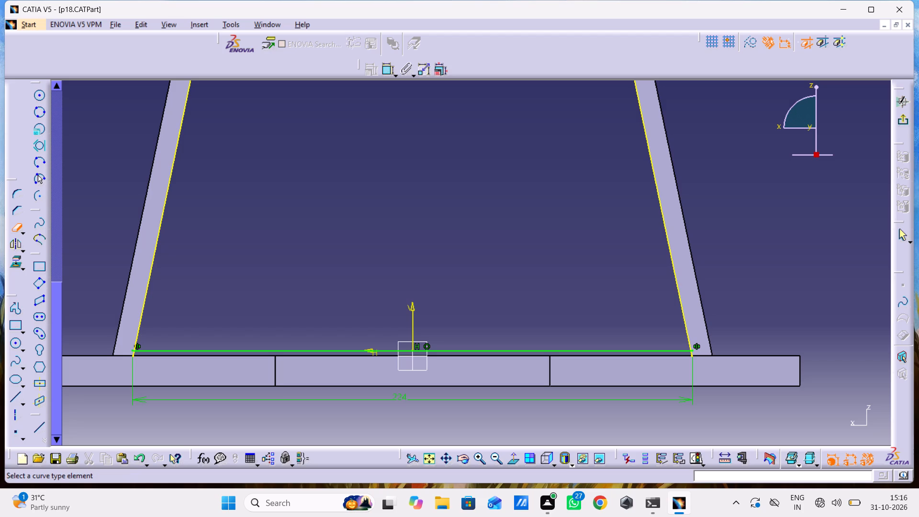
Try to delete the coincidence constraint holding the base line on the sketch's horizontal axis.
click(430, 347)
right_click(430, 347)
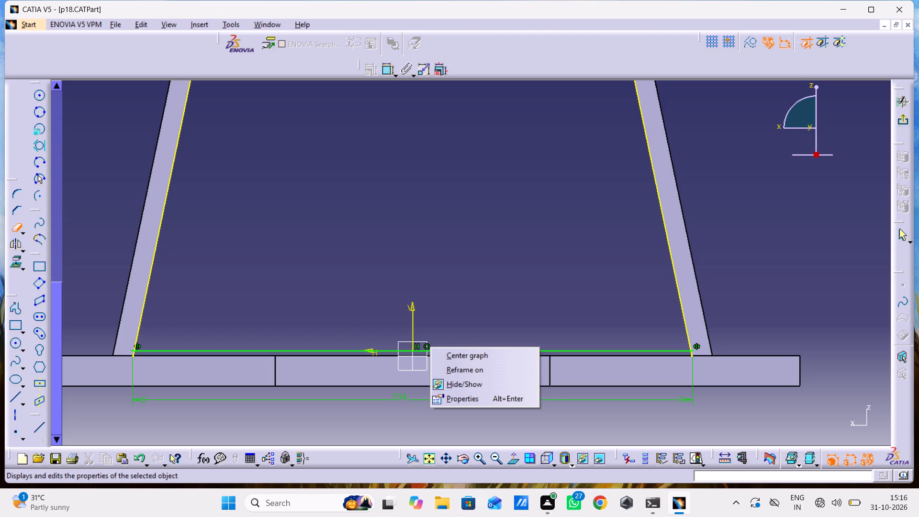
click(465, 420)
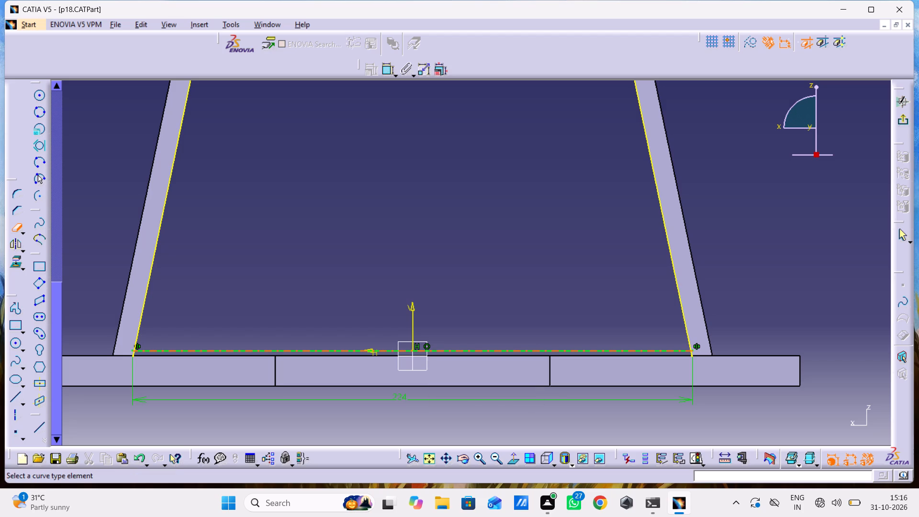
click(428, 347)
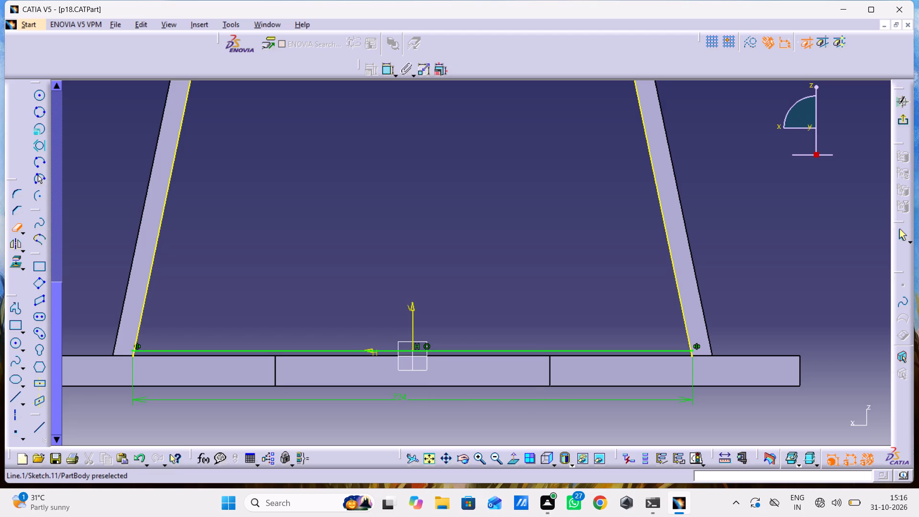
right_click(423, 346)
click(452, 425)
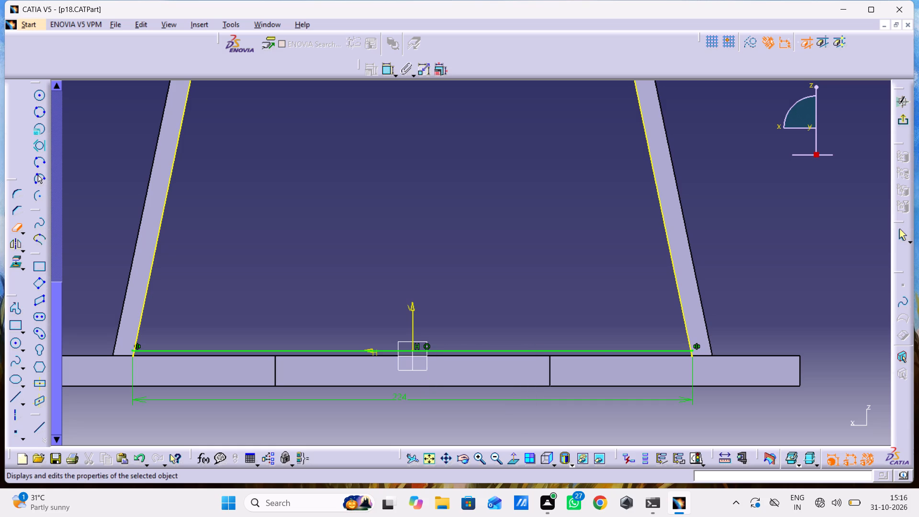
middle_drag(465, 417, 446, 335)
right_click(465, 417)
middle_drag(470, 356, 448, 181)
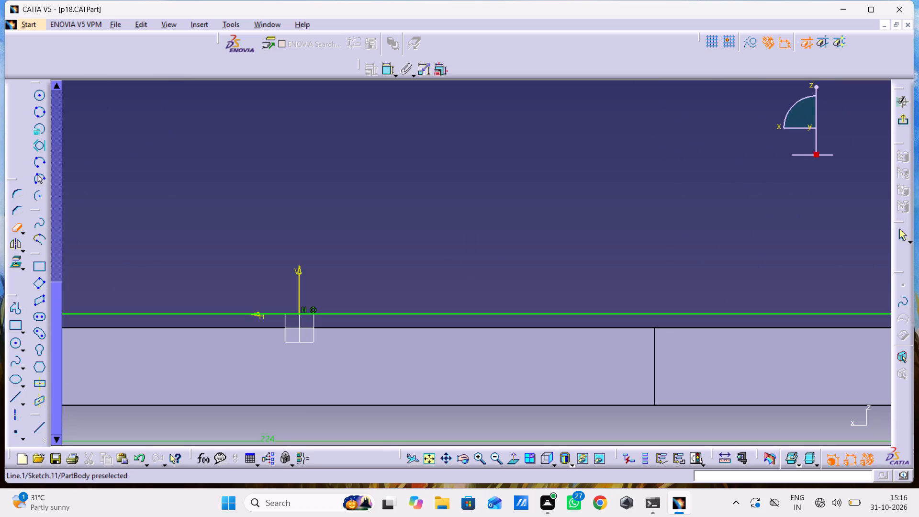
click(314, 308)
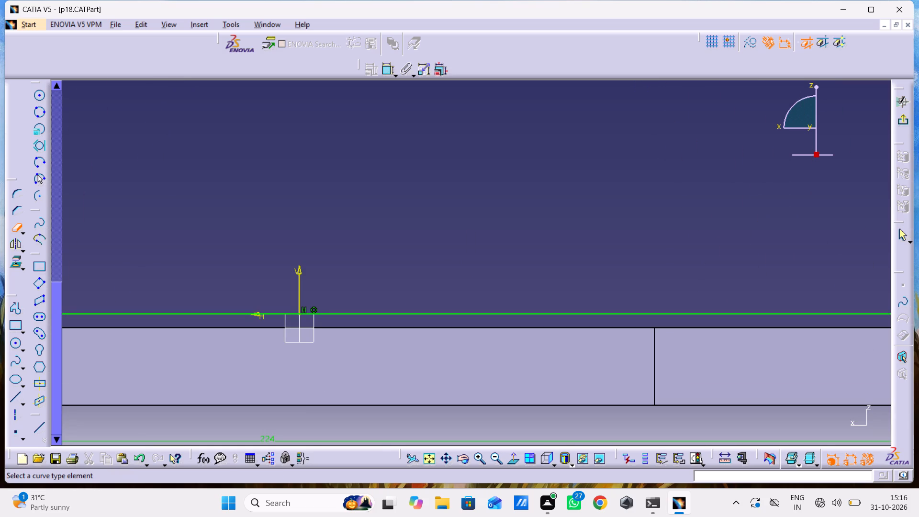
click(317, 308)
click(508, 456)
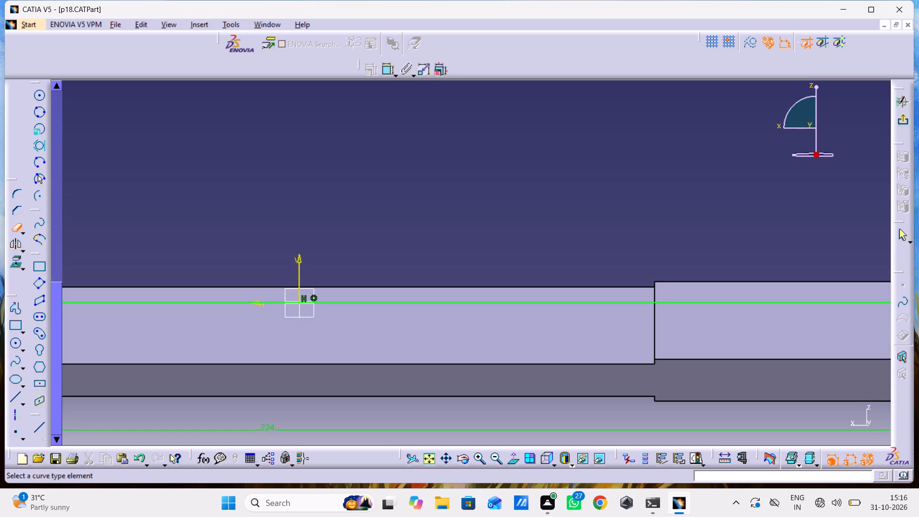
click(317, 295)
Examine the base line against the base plate, both legs and the ring boss from both sides of the sketch plane.
middle_drag(332, 295, 341, 430)
right_click(332, 295)
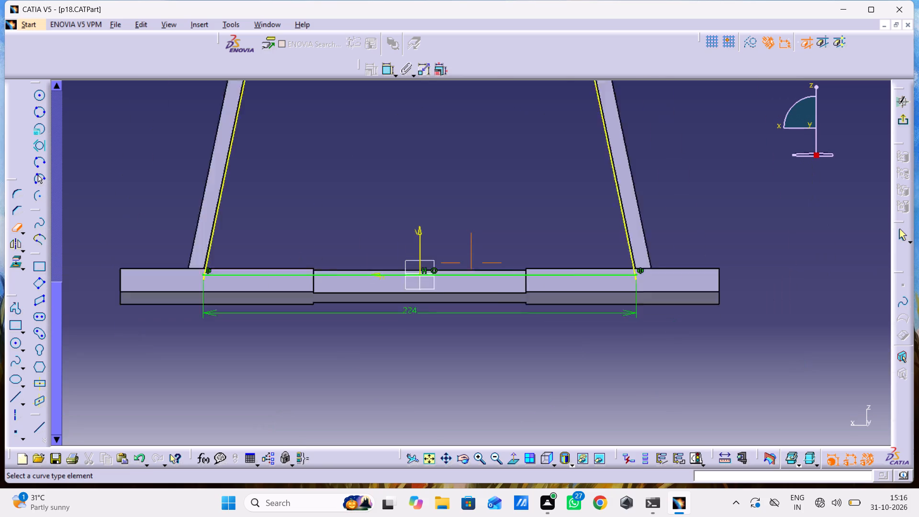
middle_drag(341, 430, 341, 433)
middle_drag(340, 352, 337, 414)
middle_drag(336, 368, 336, 381)
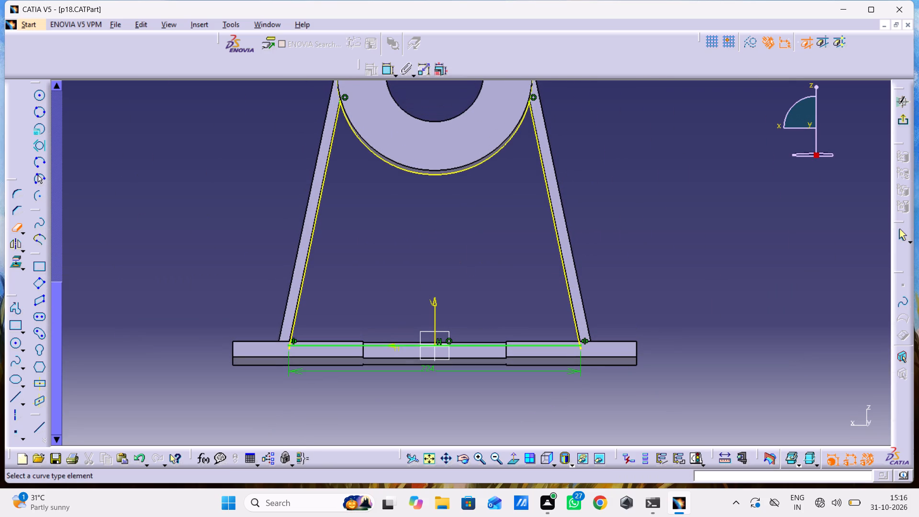
middle_drag(437, 322, 404, 385)
right_click(421, 413)
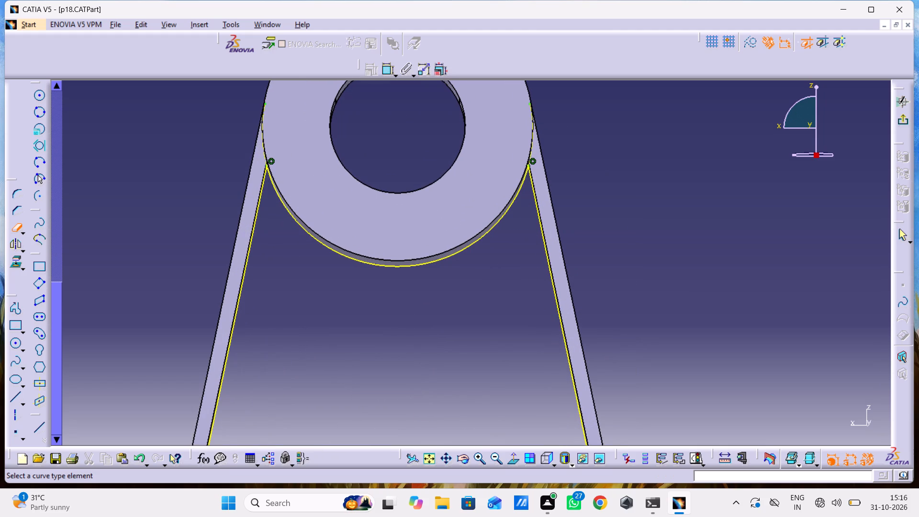
click(510, 461)
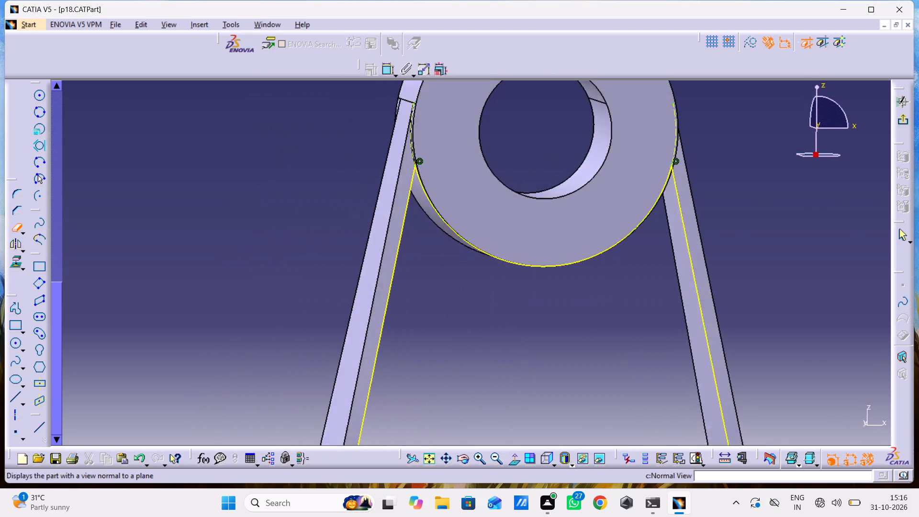
middle_drag(495, 334, 373, 109)
middle_drag(432, 222, 430, 264)
right_click(432, 222)
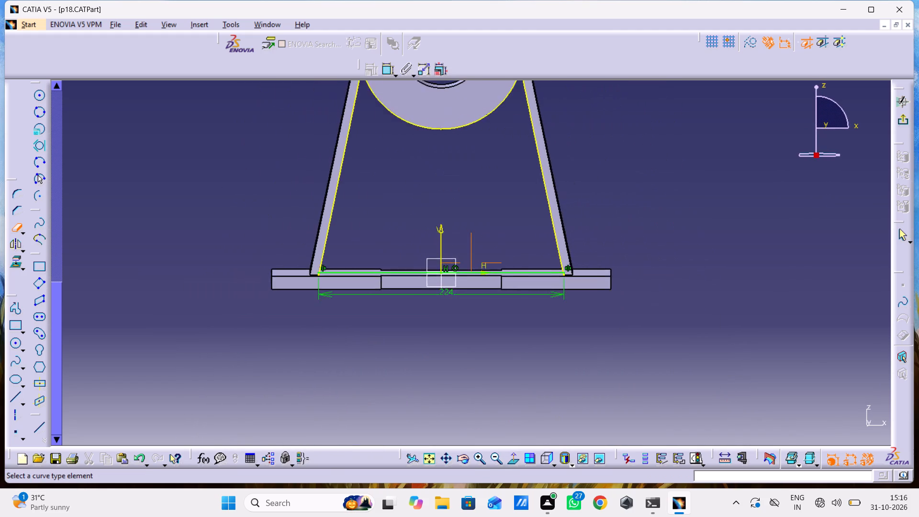
middle_drag(430, 264, 430, 168)
middle_drag(461, 232, 469, 266)
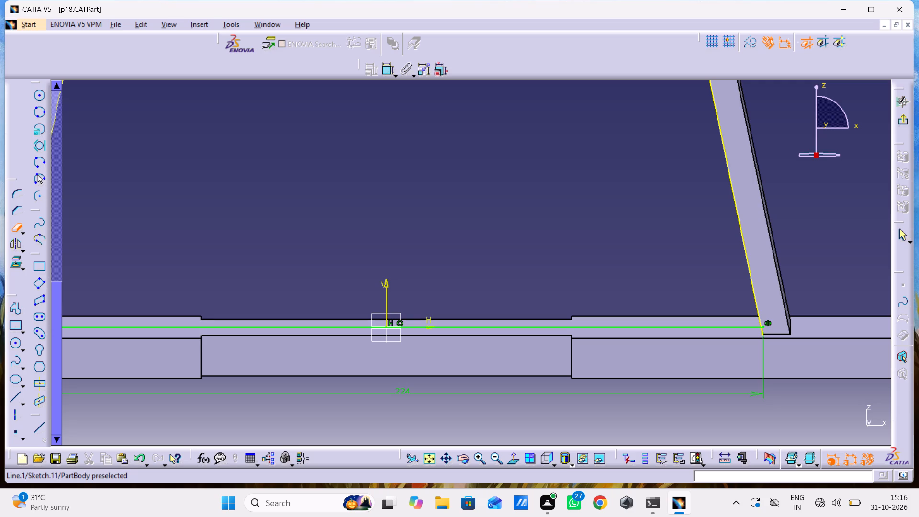
Exit Quick Trim and undo the 224 mm dimension's repositioning and the base line's coincidence with the horizontal axis.
click(17, 230)
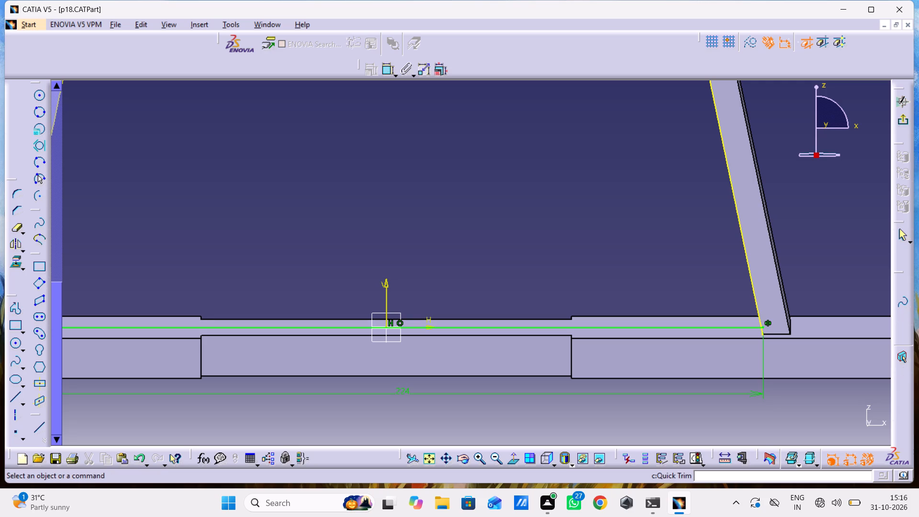
key(ctrl+z)
key(ctrl+z)
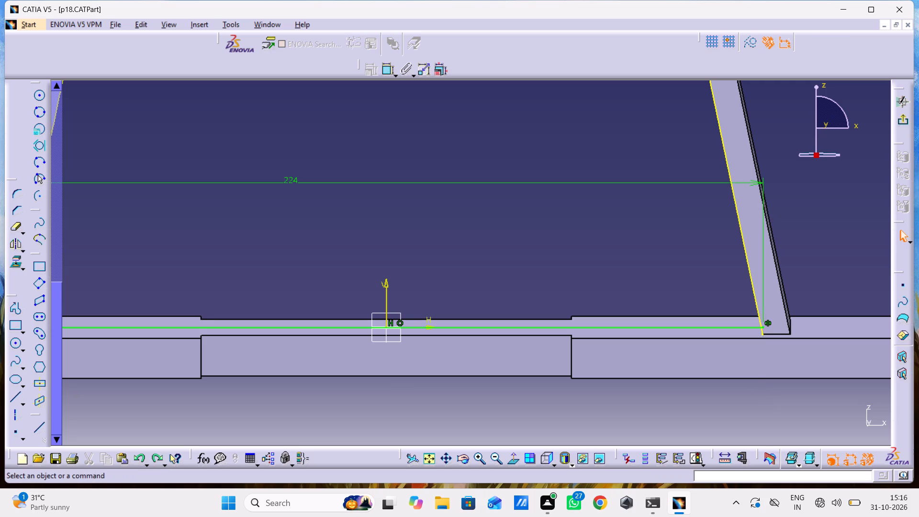
key(ctrl+z)
click(282, 245)
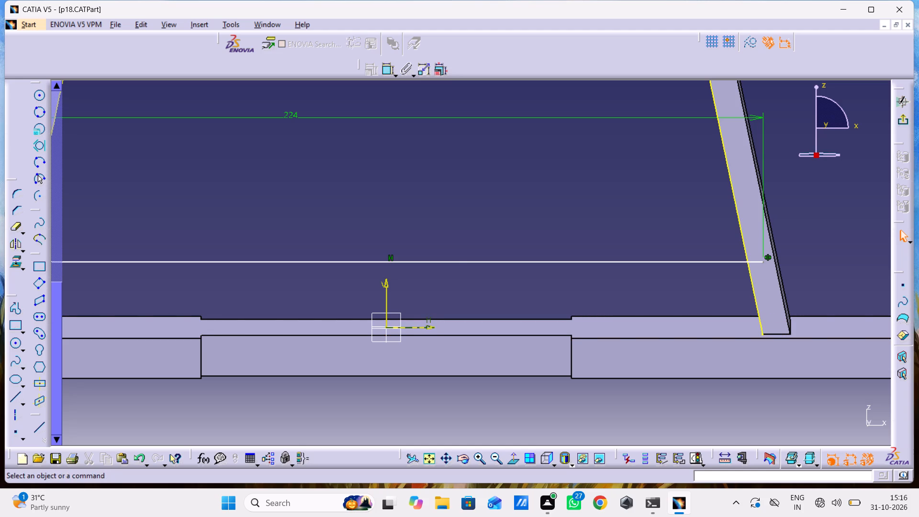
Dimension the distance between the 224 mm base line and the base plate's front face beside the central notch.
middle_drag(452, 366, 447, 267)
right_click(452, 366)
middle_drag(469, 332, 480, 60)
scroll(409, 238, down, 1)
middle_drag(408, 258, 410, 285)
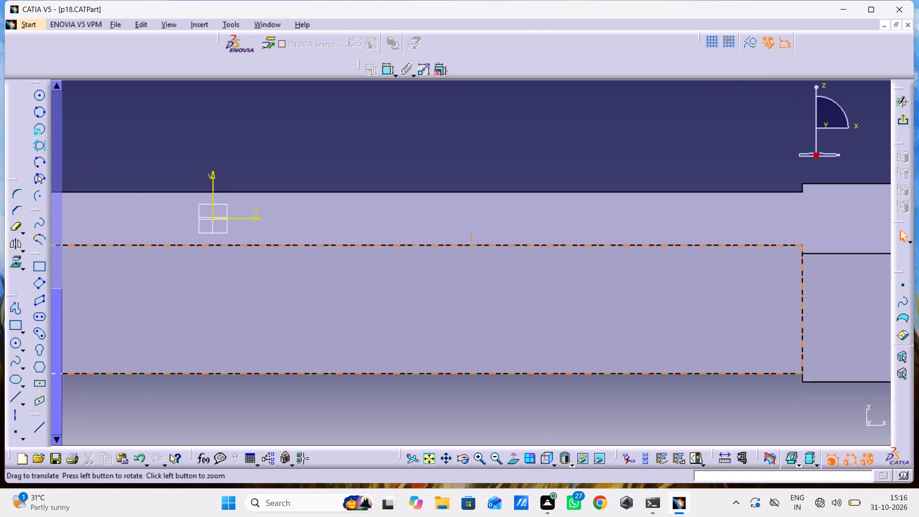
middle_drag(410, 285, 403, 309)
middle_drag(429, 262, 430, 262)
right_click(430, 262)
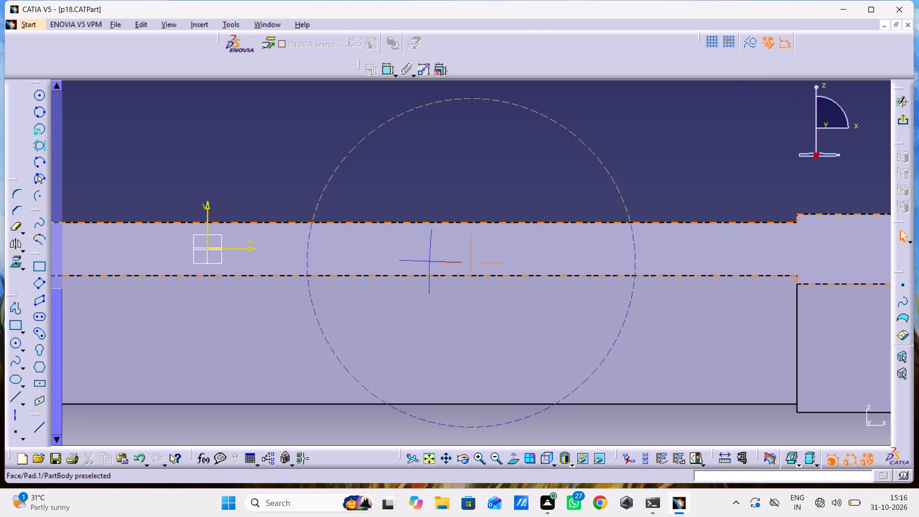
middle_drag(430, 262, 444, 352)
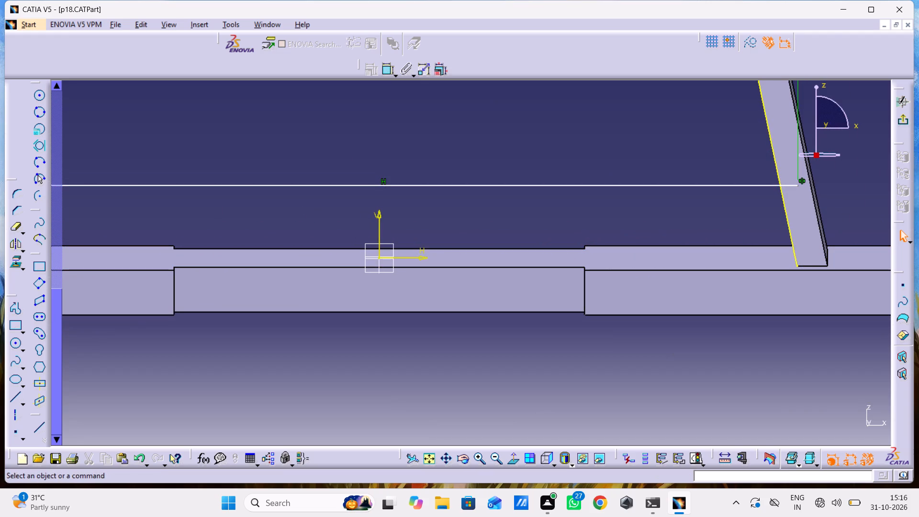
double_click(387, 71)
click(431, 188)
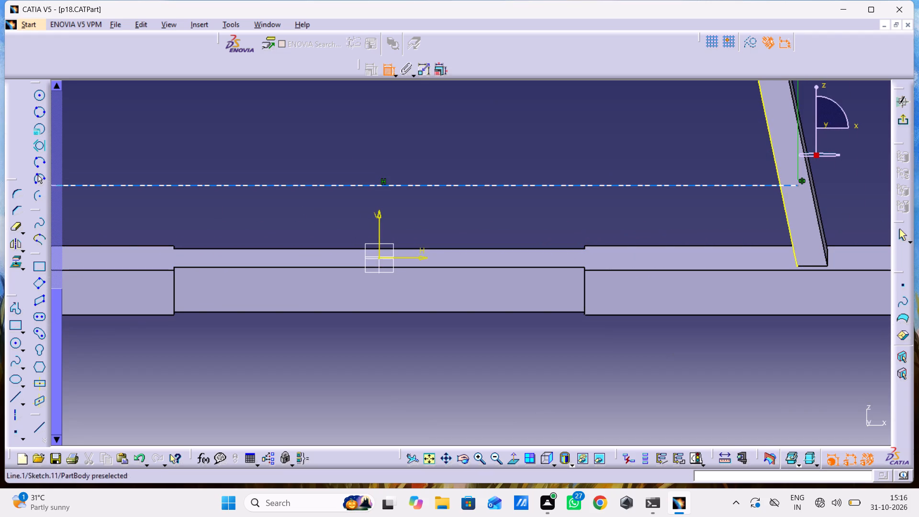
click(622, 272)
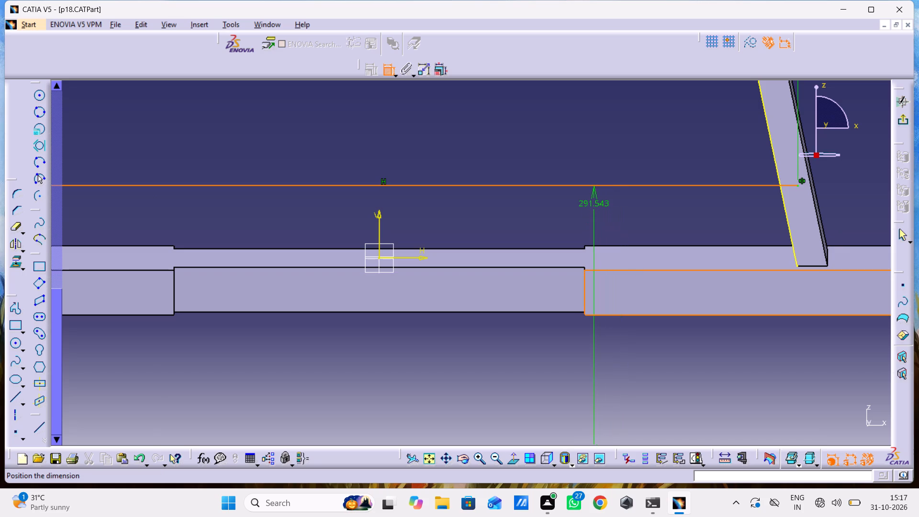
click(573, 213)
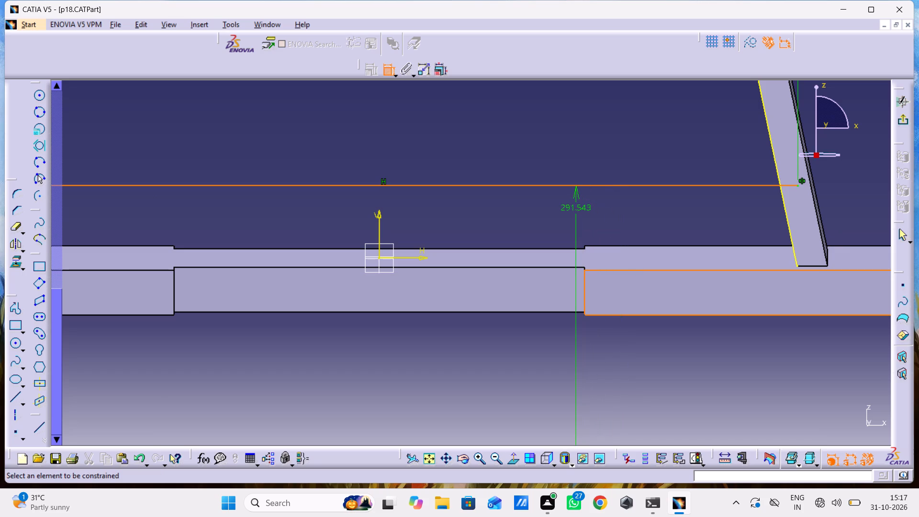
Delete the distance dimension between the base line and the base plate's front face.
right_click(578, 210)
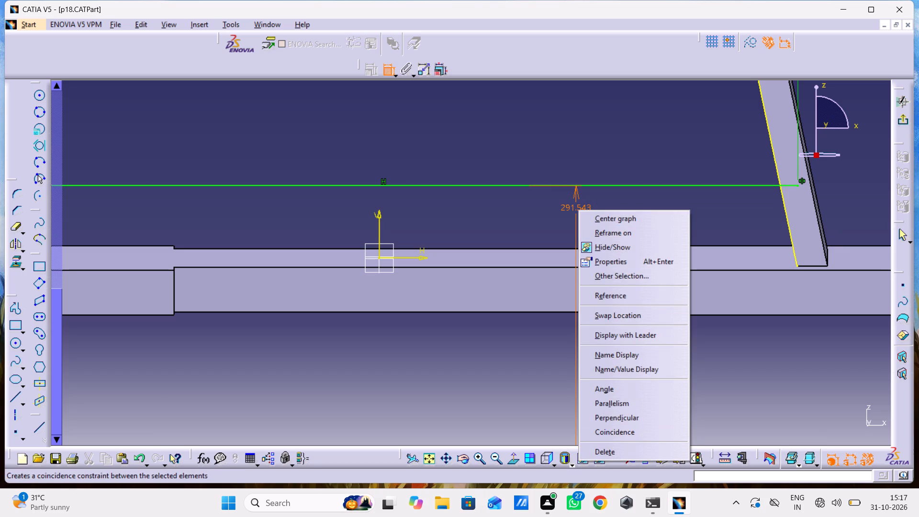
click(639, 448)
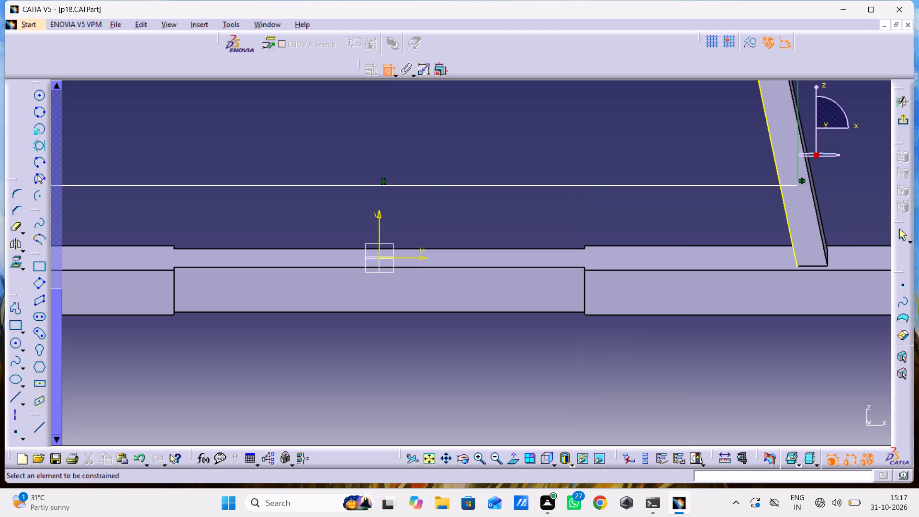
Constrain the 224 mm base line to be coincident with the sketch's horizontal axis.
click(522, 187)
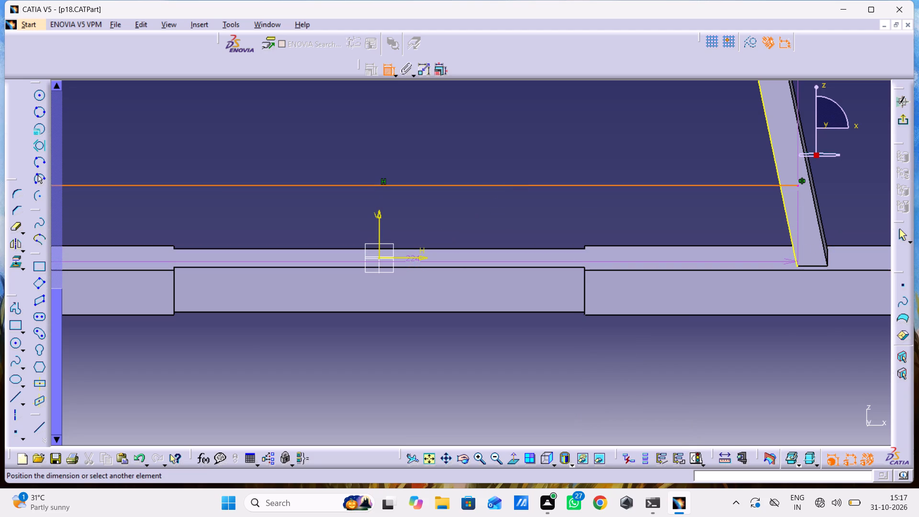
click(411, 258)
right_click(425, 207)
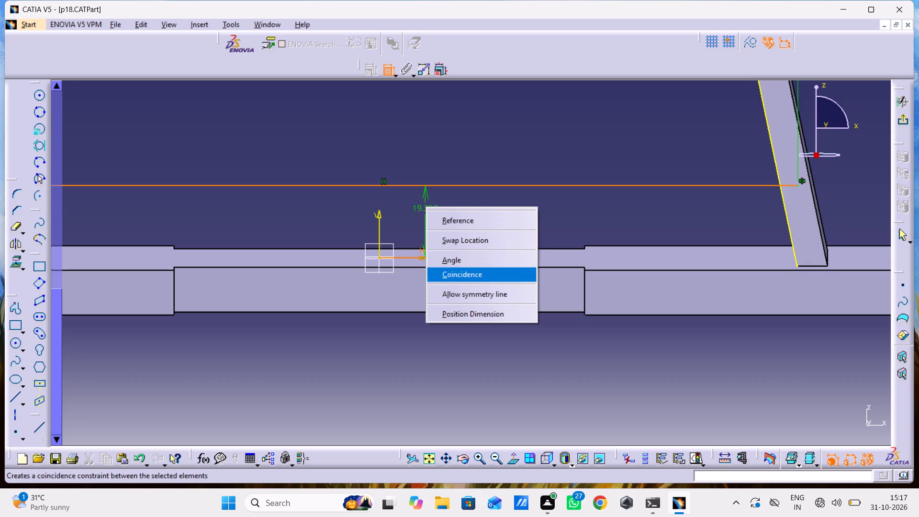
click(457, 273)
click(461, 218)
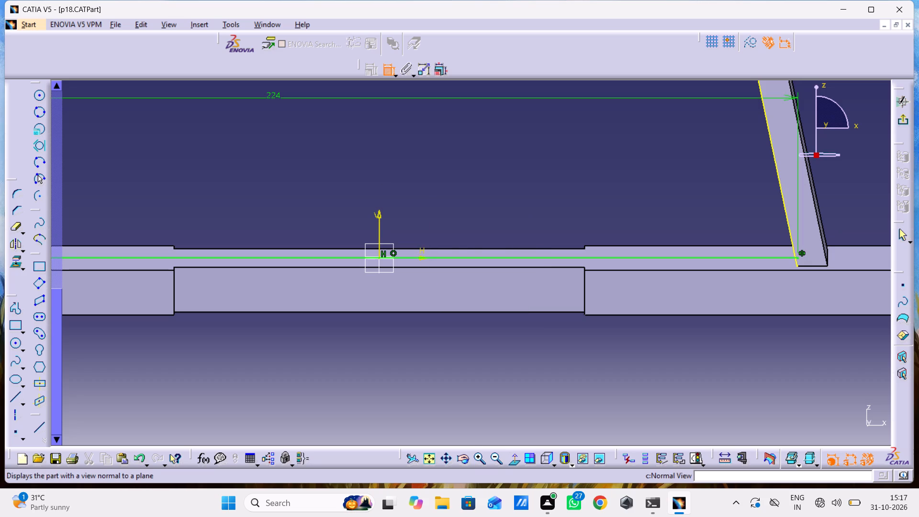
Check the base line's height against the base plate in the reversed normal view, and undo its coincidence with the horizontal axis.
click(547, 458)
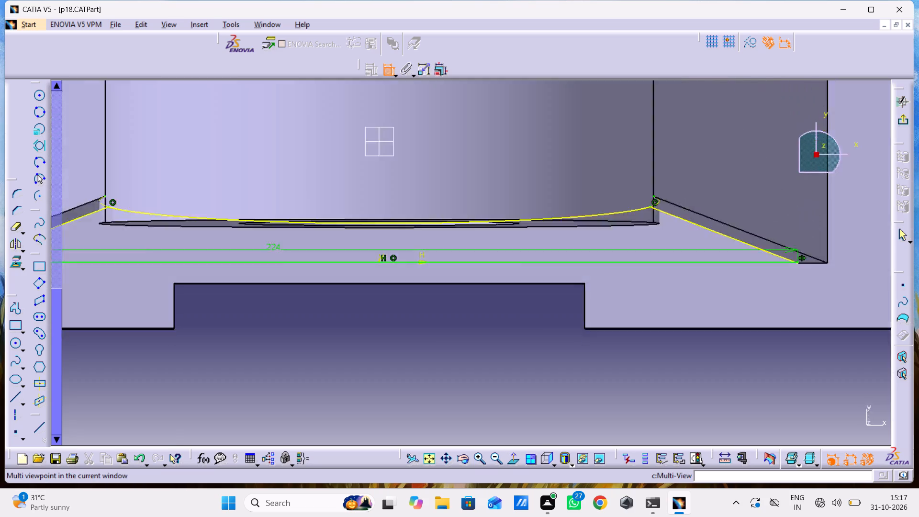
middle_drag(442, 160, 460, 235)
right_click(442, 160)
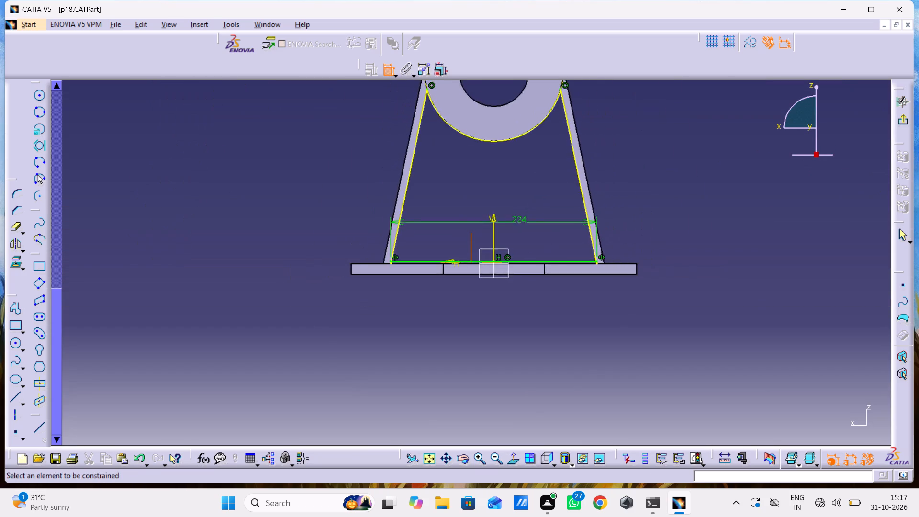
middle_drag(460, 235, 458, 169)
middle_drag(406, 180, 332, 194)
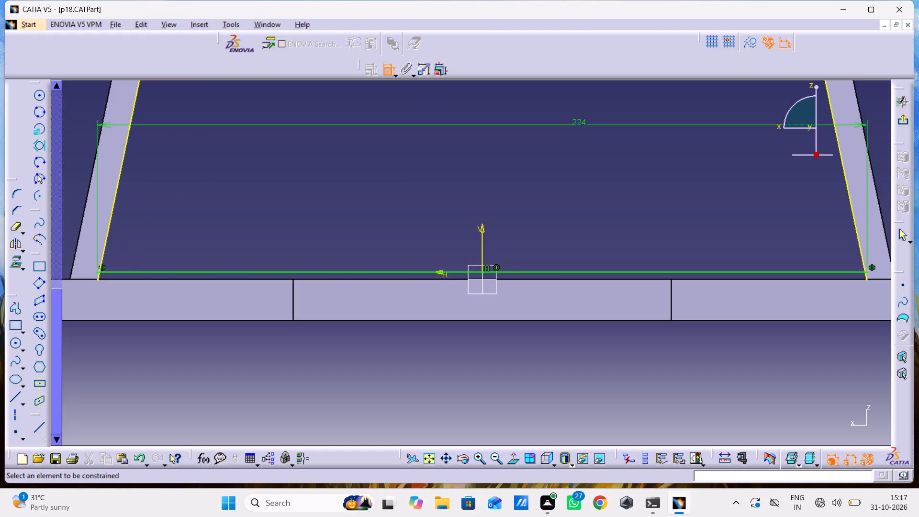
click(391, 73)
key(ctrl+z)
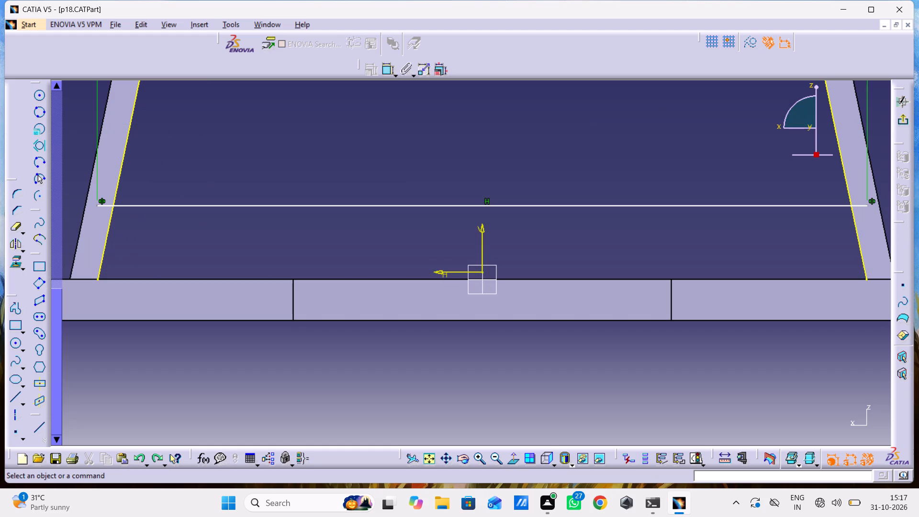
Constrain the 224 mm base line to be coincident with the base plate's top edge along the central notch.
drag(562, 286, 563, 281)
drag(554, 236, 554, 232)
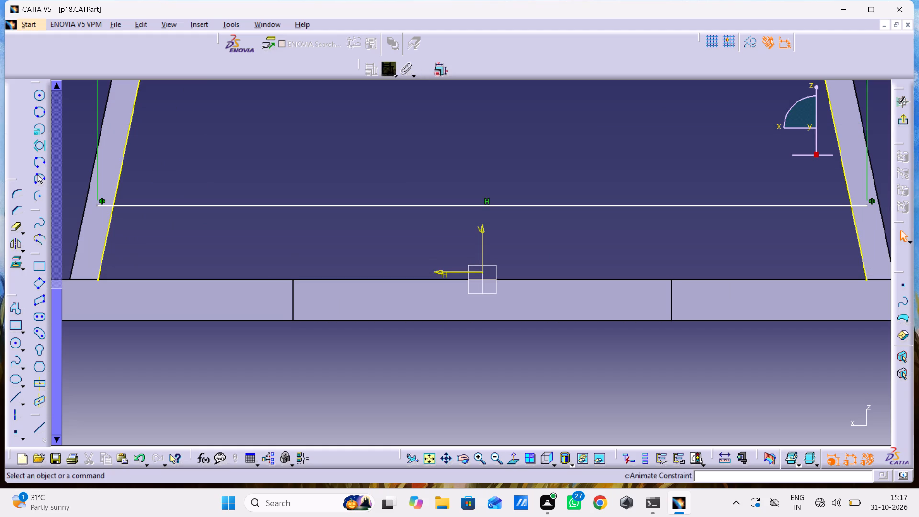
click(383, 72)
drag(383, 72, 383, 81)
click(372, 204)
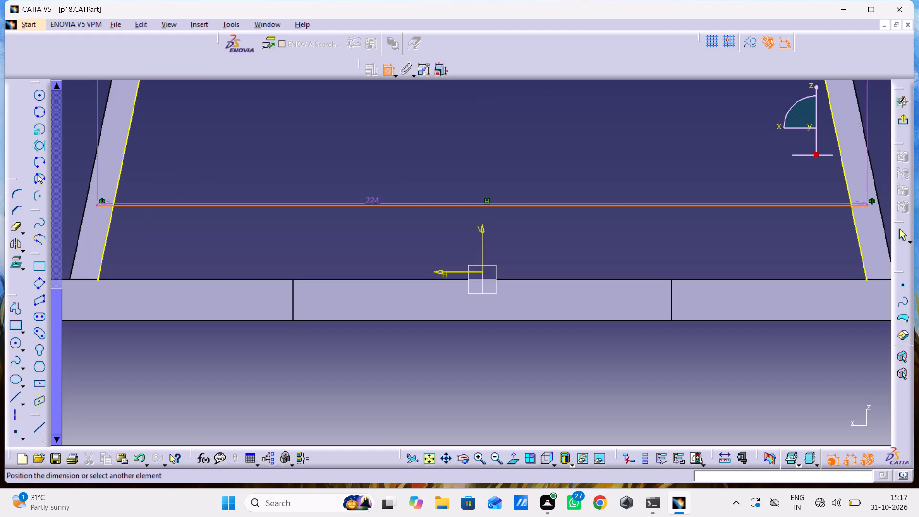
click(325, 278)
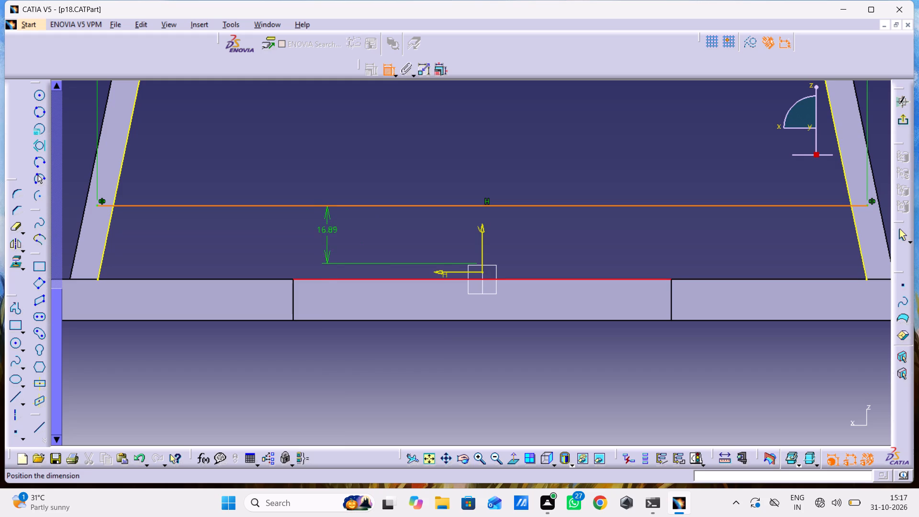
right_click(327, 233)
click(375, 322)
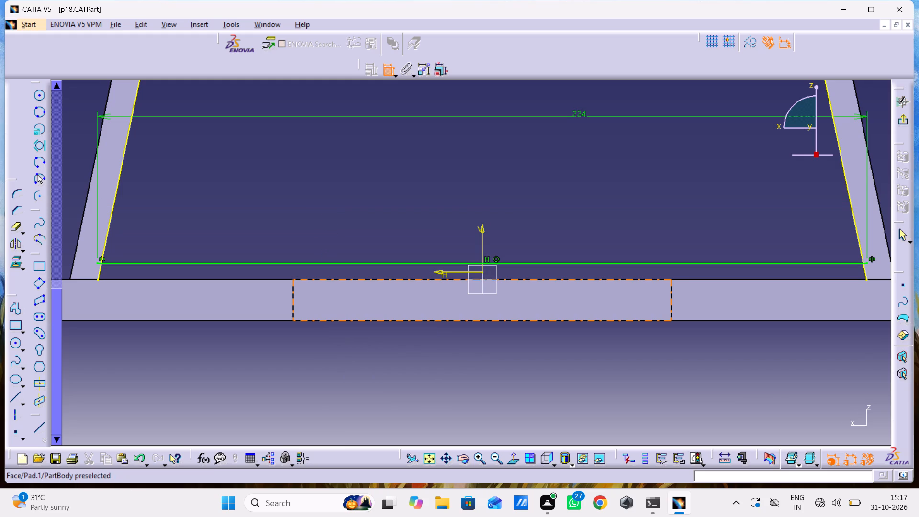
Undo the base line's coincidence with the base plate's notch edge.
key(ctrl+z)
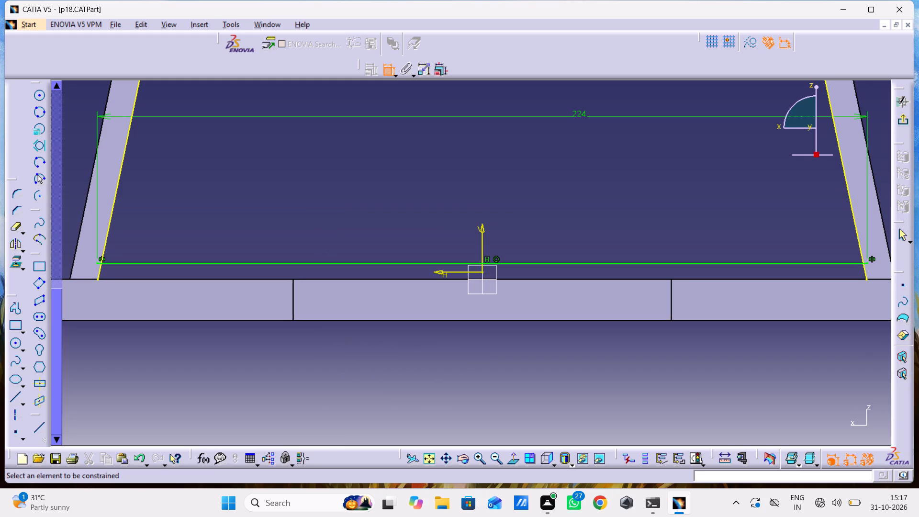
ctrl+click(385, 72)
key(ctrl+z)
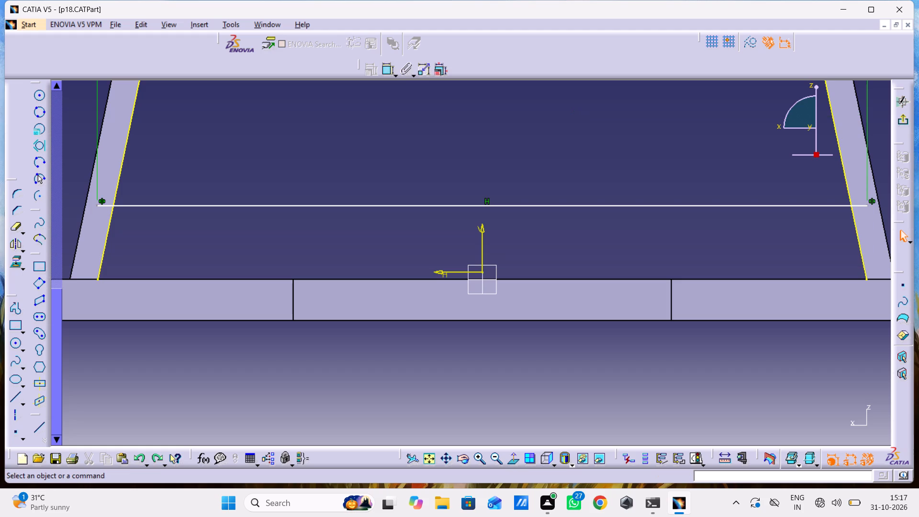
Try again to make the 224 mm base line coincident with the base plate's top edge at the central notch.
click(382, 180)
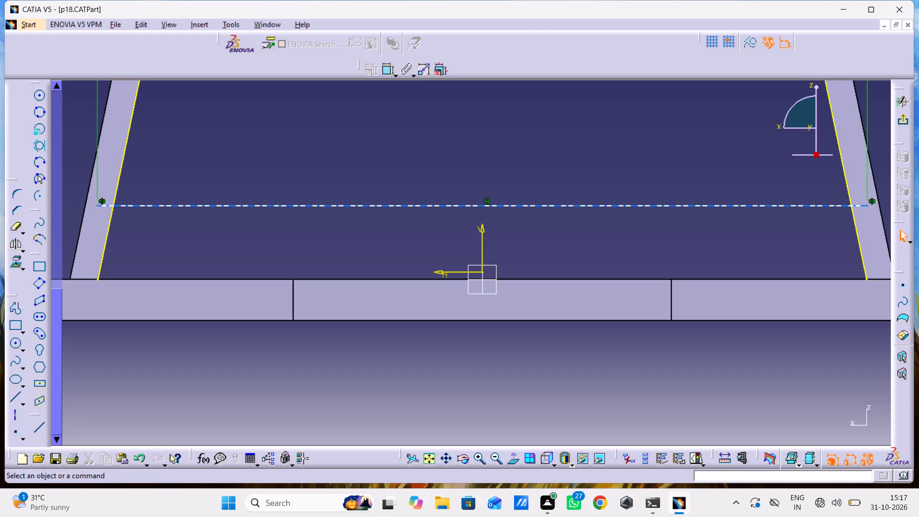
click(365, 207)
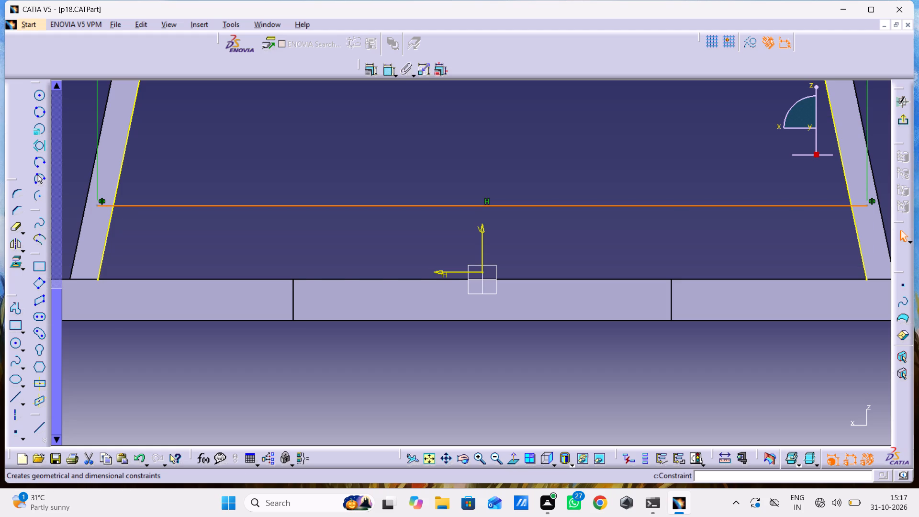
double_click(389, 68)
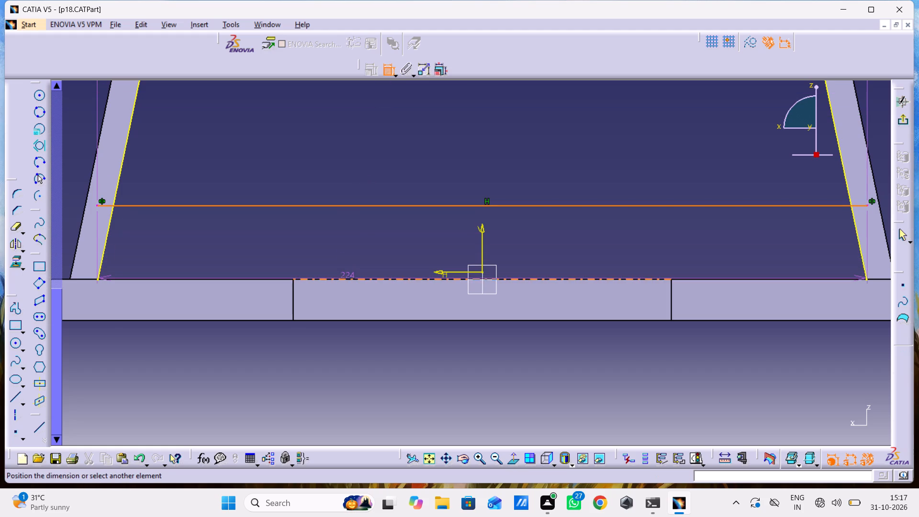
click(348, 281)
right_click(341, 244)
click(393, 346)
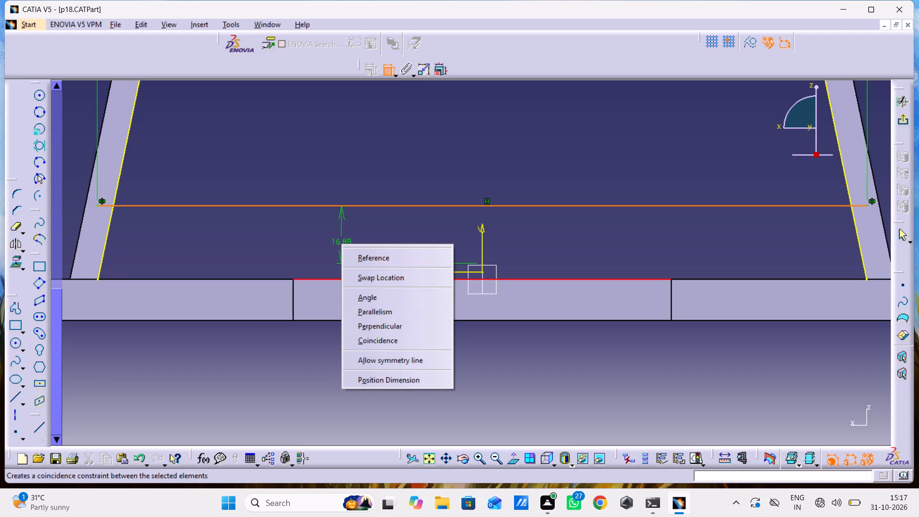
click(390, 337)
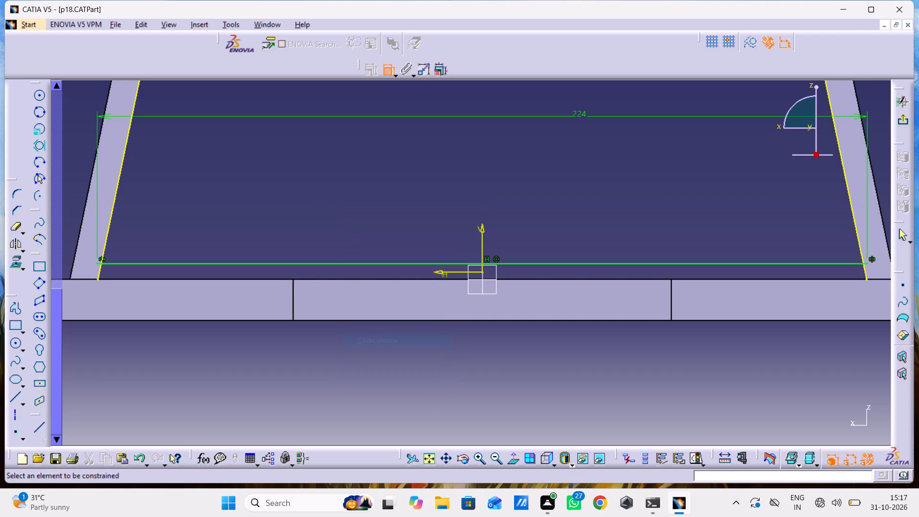
Examine the constrained base line against the base plate and leg feet from several angles and in the normal view.
middle_drag(336, 246, 341, 300)
right_click(336, 246)
scroll(347, 207, down, 1)
middle_drag(347, 207, 325, 326)
right_drag(344, 242, 325, 326)
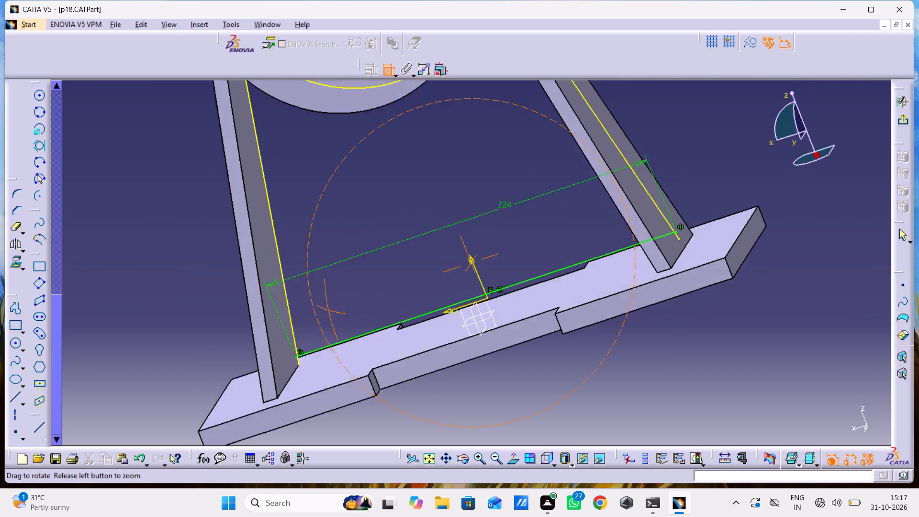
right_drag(325, 326, 446, 319)
middle_drag(325, 326, 439, 291)
middle_drag(544, 303, 439, 299)
right_drag(535, 296, 439, 299)
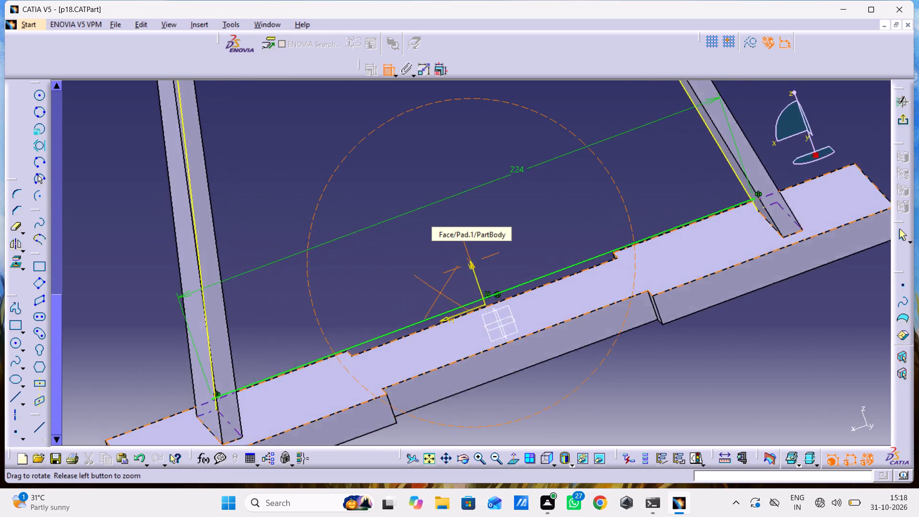
middle_drag(439, 299, 346, 283)
right_drag(439, 299, 346, 283)
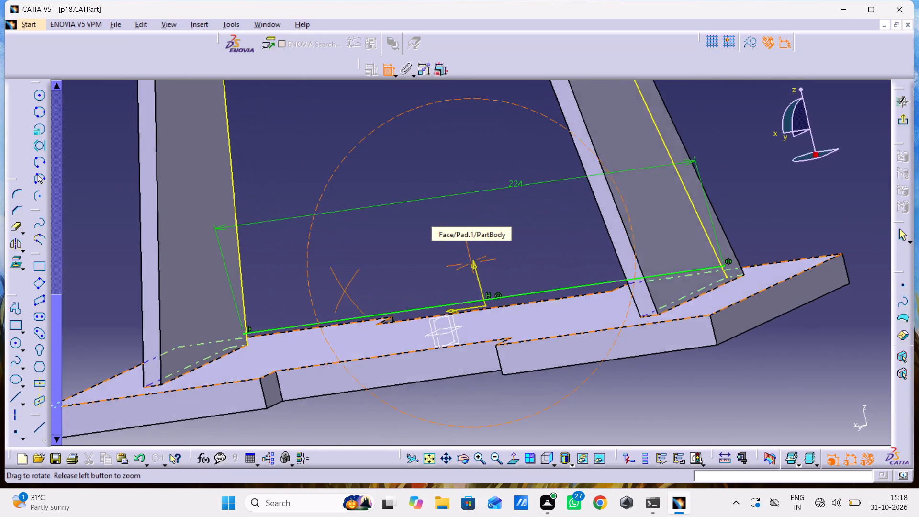
right_drag(346, 283, 346, 282)
middle_drag(346, 283, 346, 281)
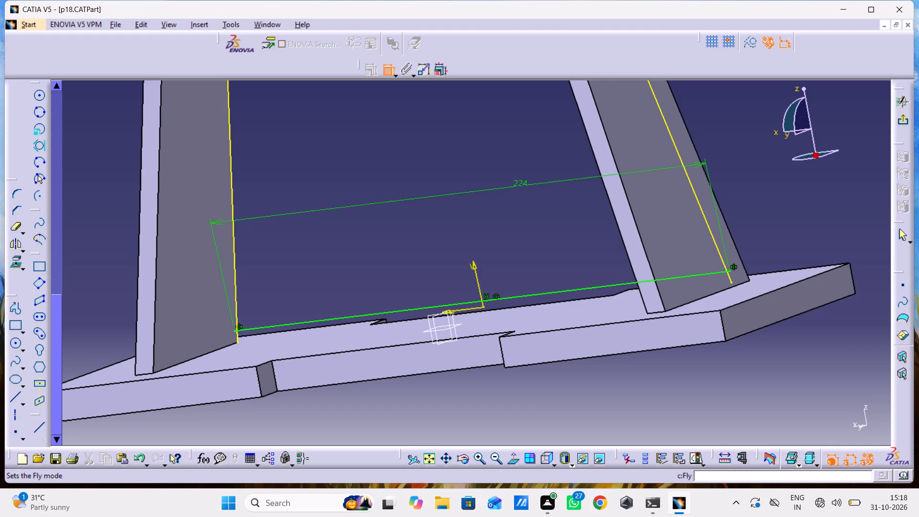
middle_drag(399, 445, 532, 403)
right_drag(400, 444, 534, 391)
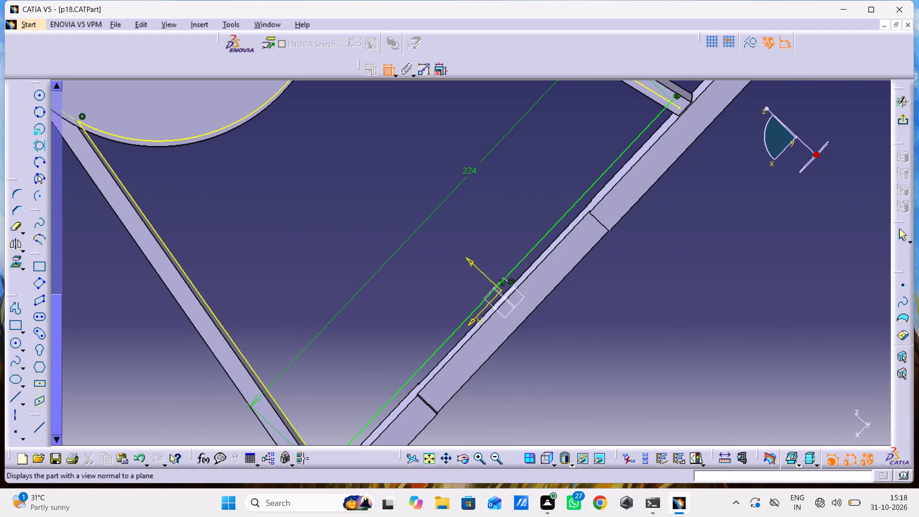
click(512, 460)
click(508, 460)
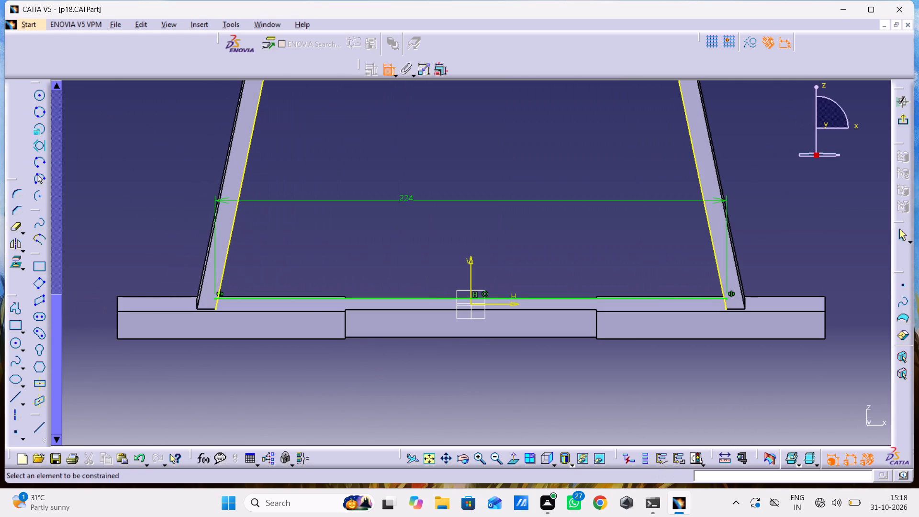
middle_drag(459, 232, 458, 242)
right_click(459, 232)
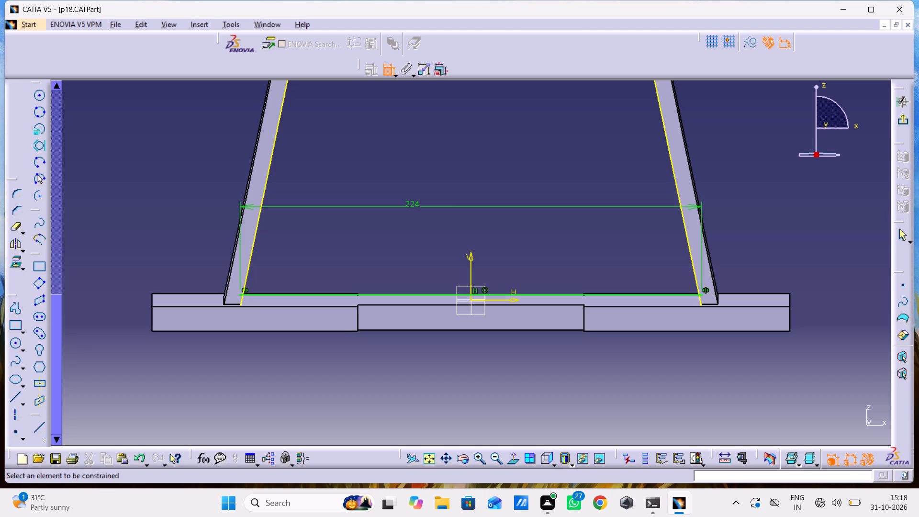
middle_drag(522, 272, 532, 326)
right_click(523, 272)
middle_drag(563, 239, 501, 313)
drag(603, 228, 602, 244)
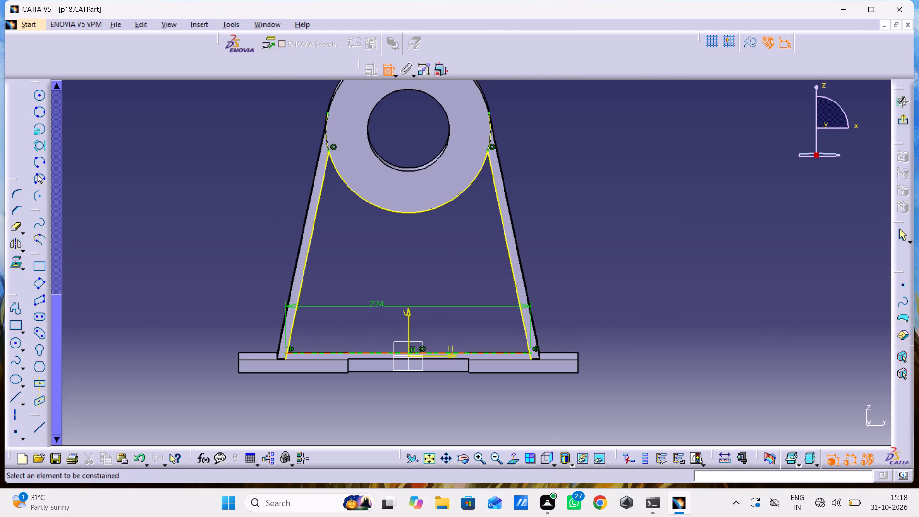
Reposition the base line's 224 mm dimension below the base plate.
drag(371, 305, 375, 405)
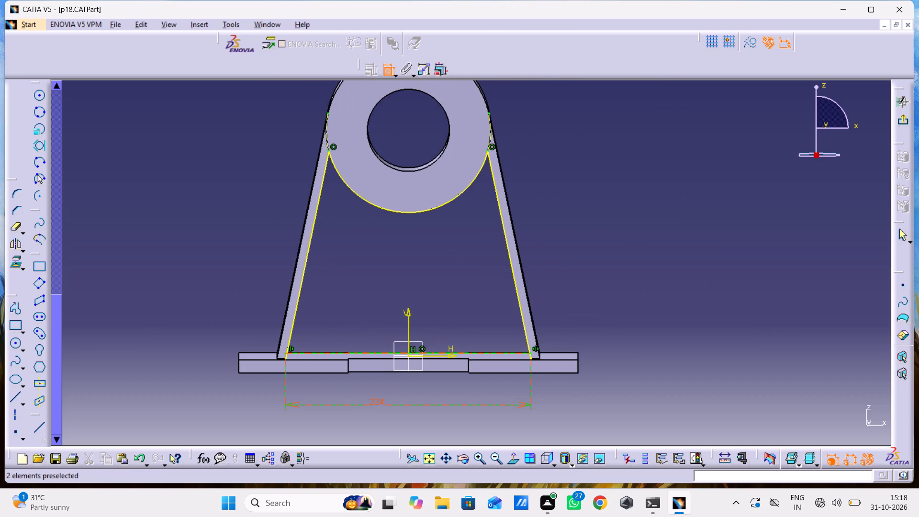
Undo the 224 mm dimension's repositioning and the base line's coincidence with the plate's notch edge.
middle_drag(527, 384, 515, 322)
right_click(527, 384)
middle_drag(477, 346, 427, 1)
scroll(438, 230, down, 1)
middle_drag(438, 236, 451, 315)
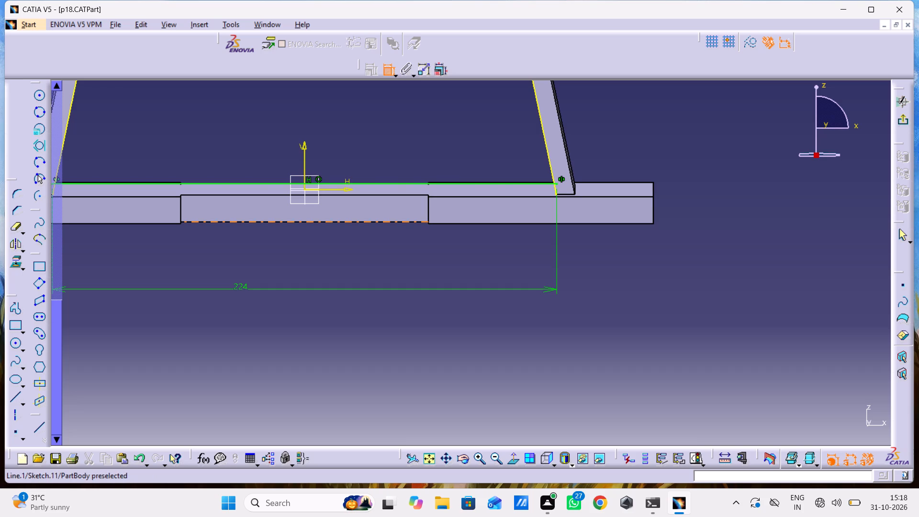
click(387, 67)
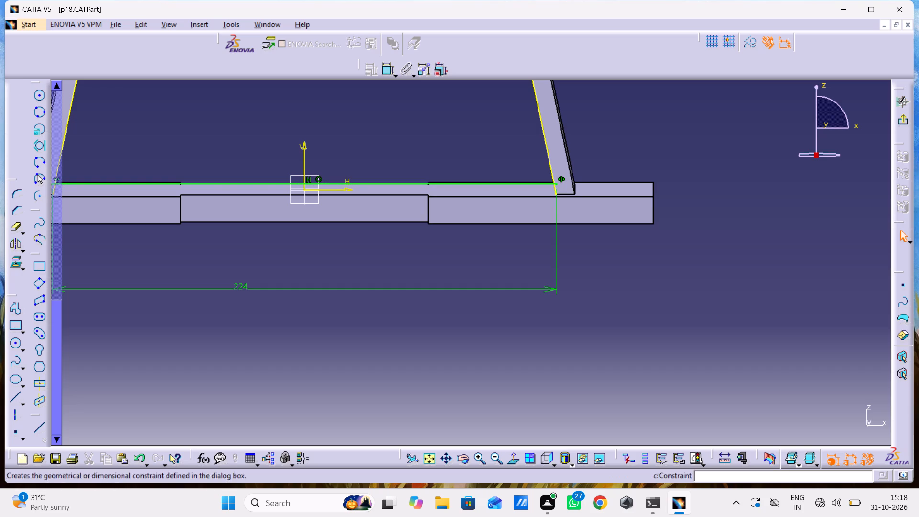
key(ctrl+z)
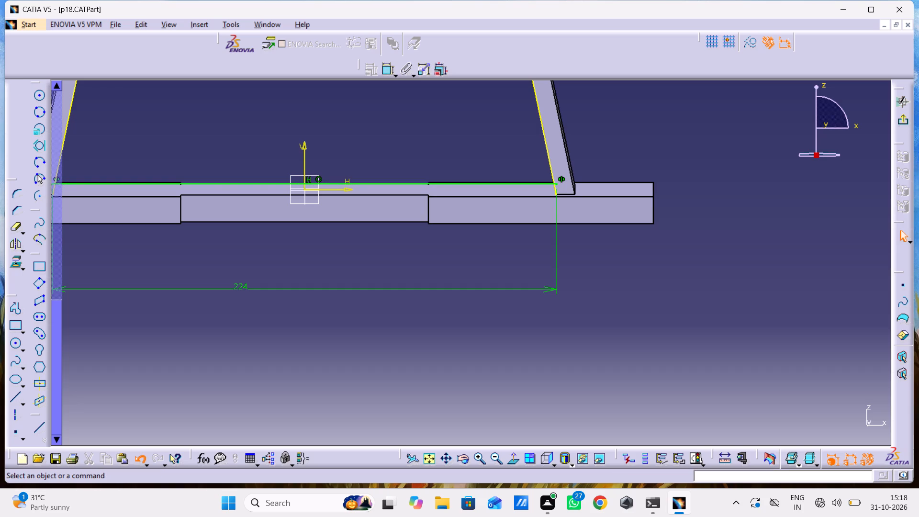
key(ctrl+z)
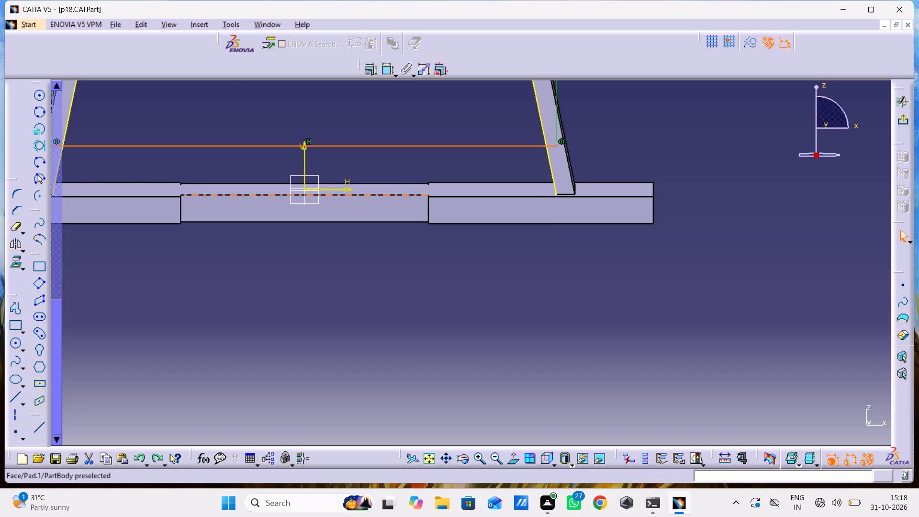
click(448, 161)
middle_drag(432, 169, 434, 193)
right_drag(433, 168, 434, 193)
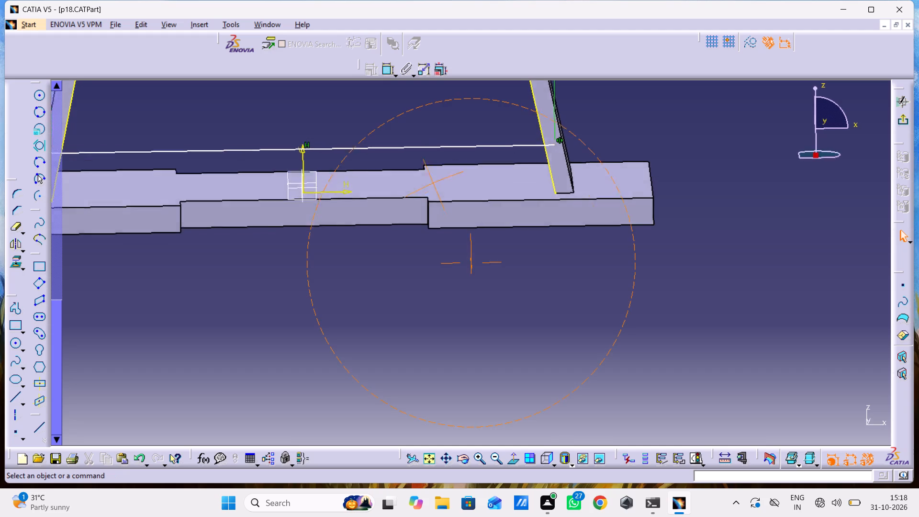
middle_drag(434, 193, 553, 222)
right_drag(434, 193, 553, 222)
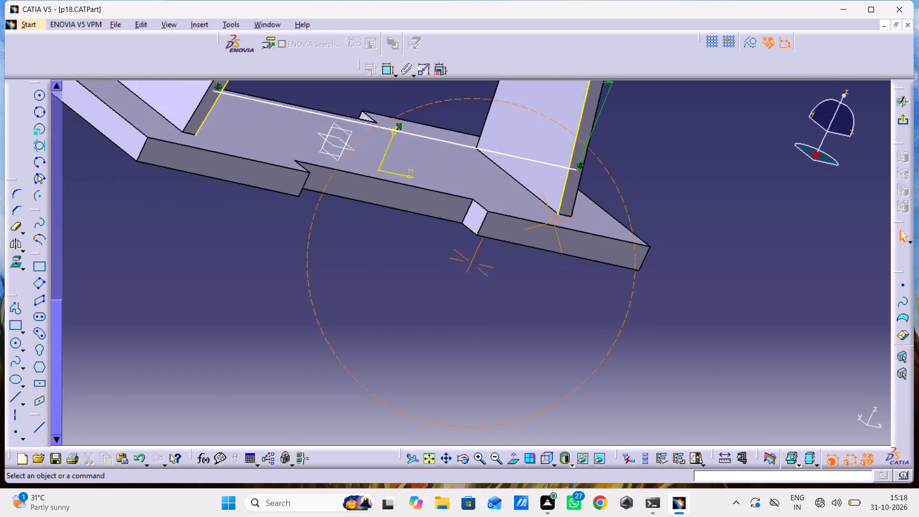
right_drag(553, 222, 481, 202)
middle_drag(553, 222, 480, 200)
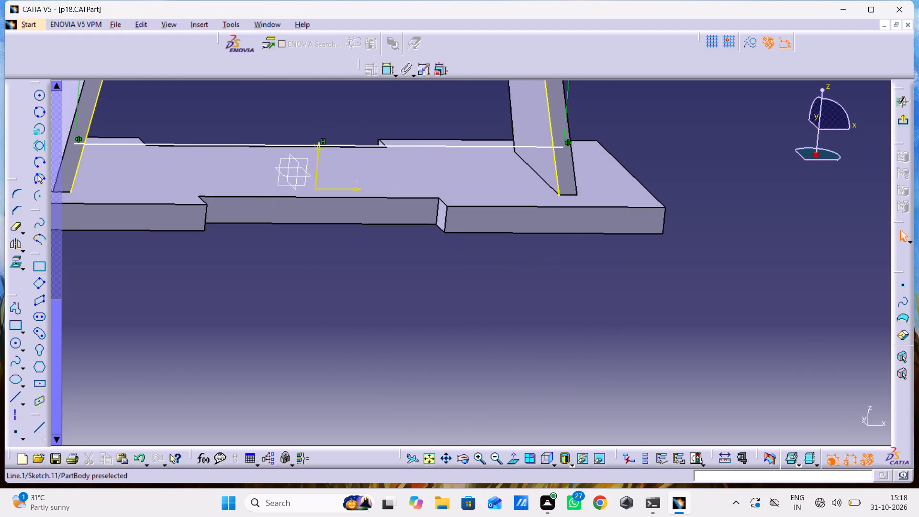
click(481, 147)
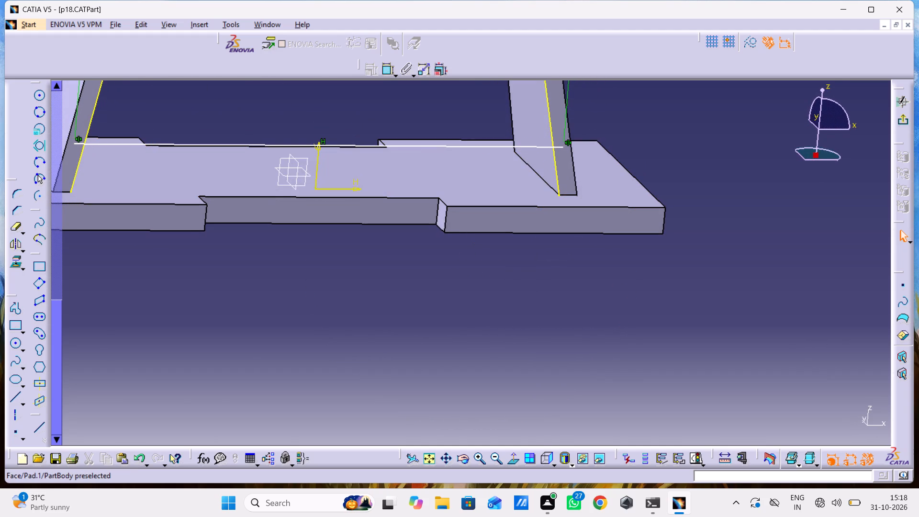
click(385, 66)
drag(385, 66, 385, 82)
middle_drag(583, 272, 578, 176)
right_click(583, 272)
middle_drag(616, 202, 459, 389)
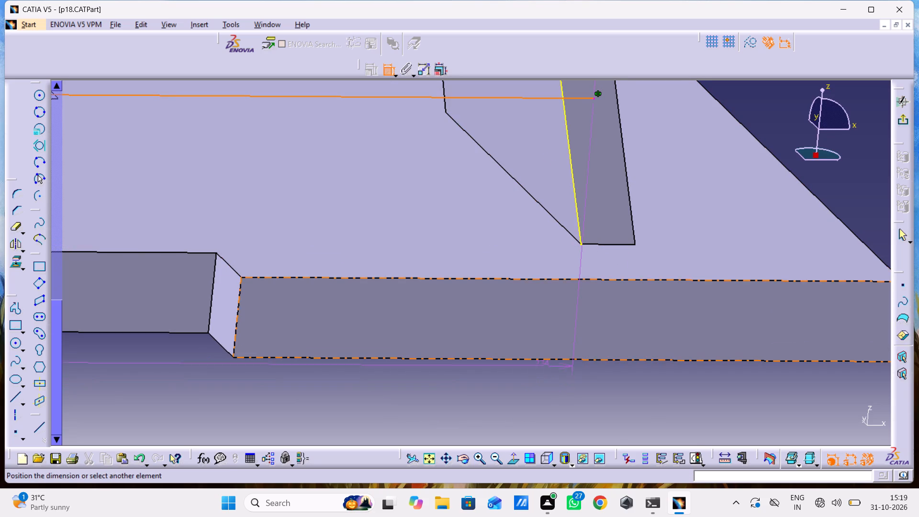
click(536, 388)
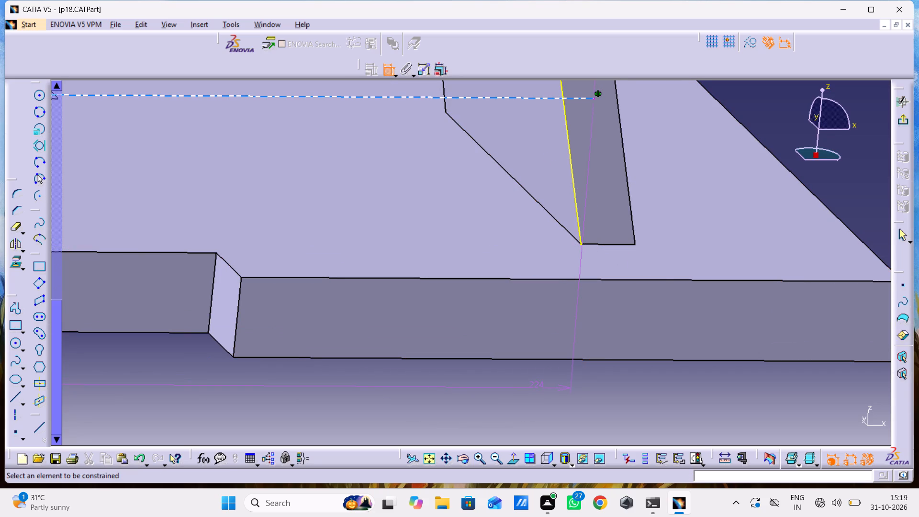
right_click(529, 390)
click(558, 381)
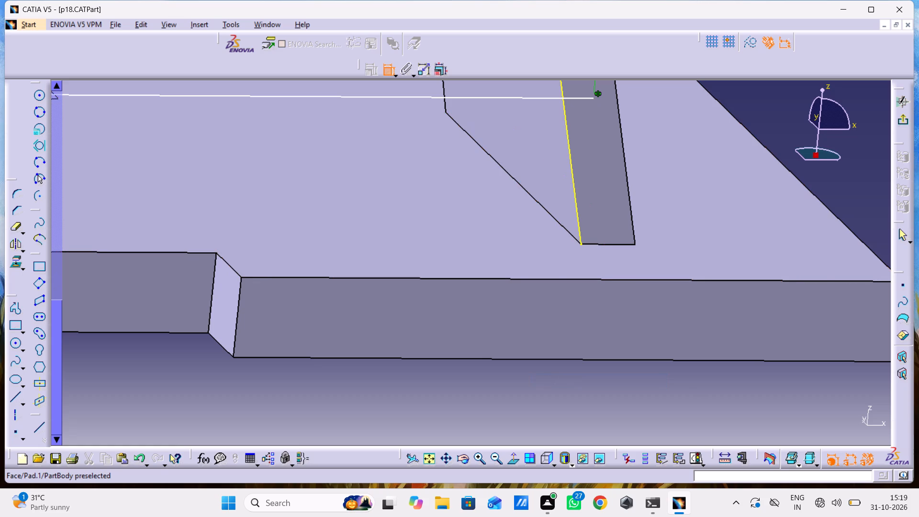
Constrain the 224 mm base line to be coincident with the inner corner point of the leg's foot on the base plate.
click(408, 98)
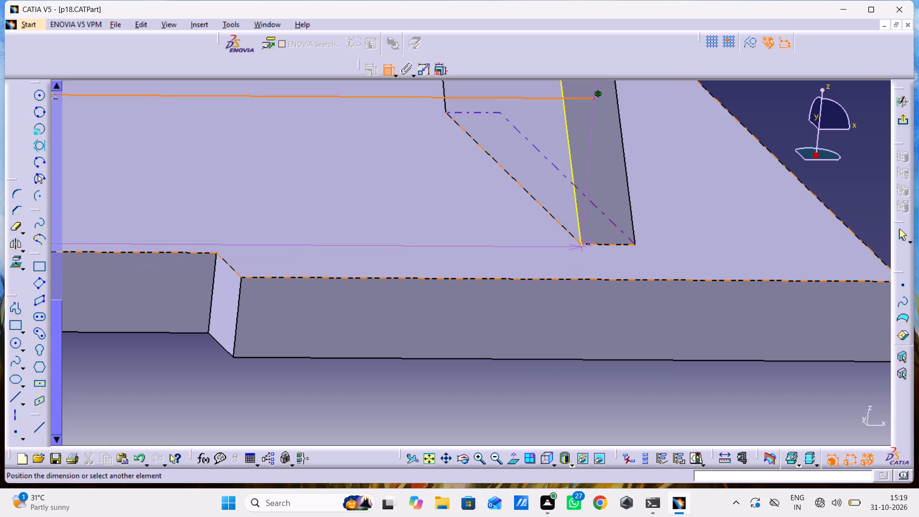
click(582, 245)
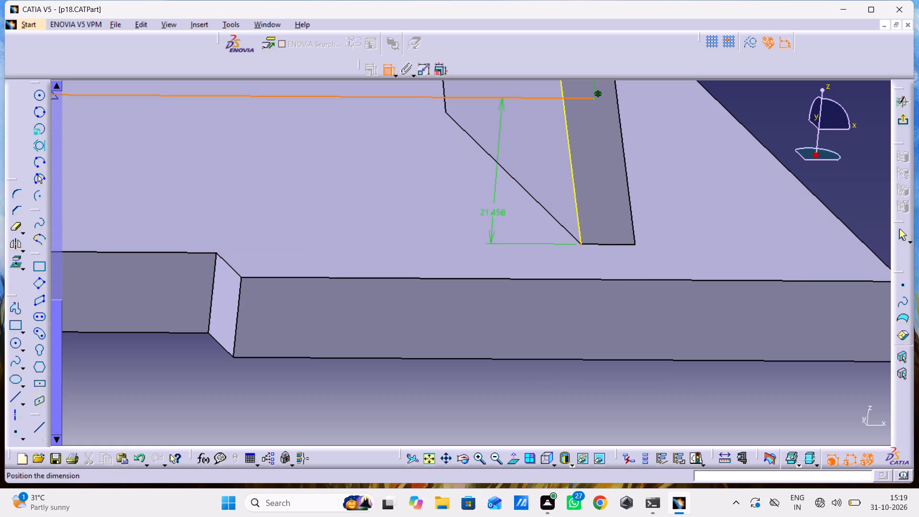
right_click(508, 208)
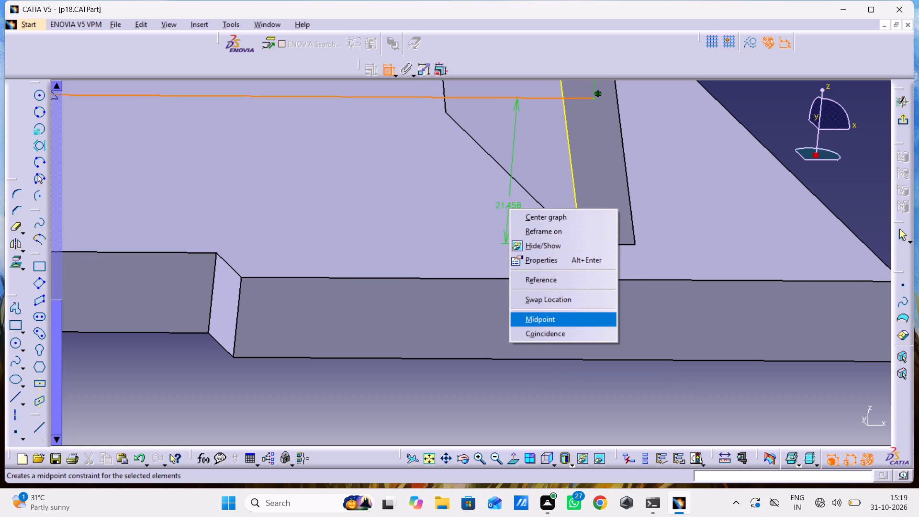
click(549, 333)
middle_drag(464, 214, 466, 213)
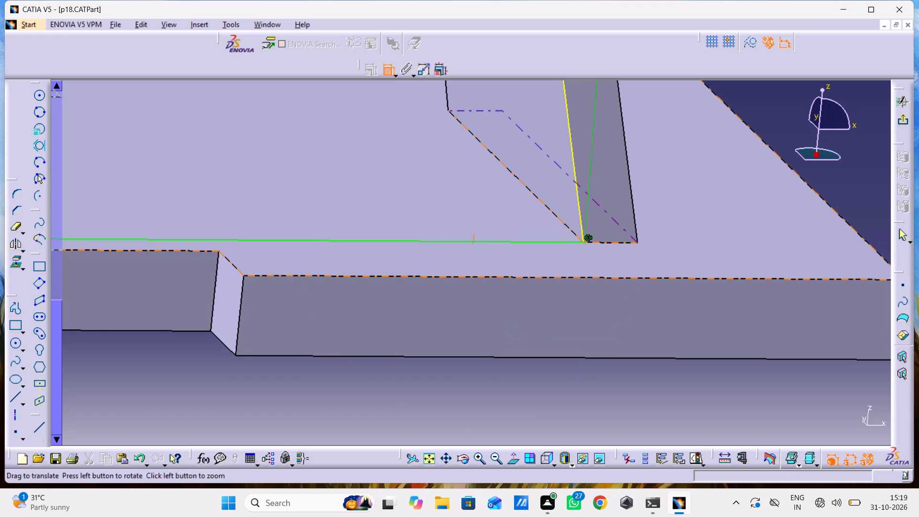
Sketch a closed trapezoid between the legs, with a horizontal top edge about 100 mm and a bottom edge about 132 mm long.
middle_drag(466, 213, 480, 281)
right_click(466, 213)
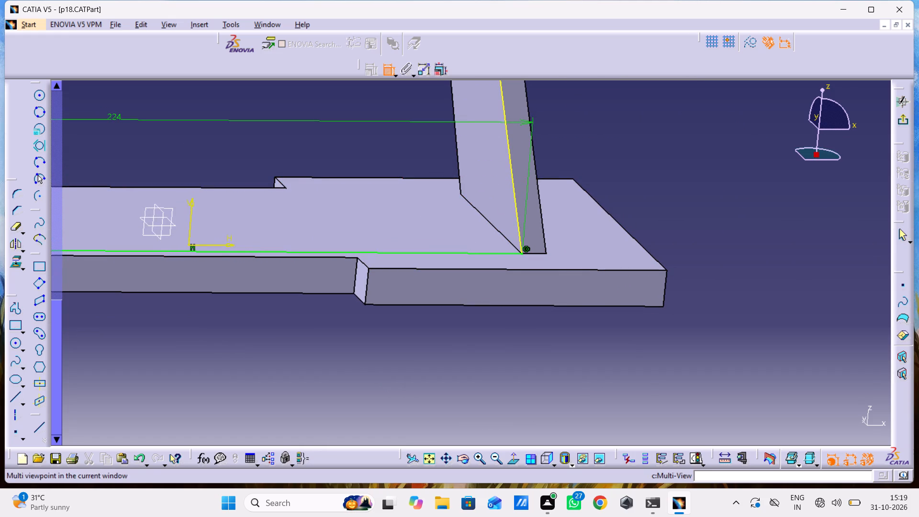
click(515, 455)
middle_drag(437, 345, 444, 405)
right_click(437, 345)
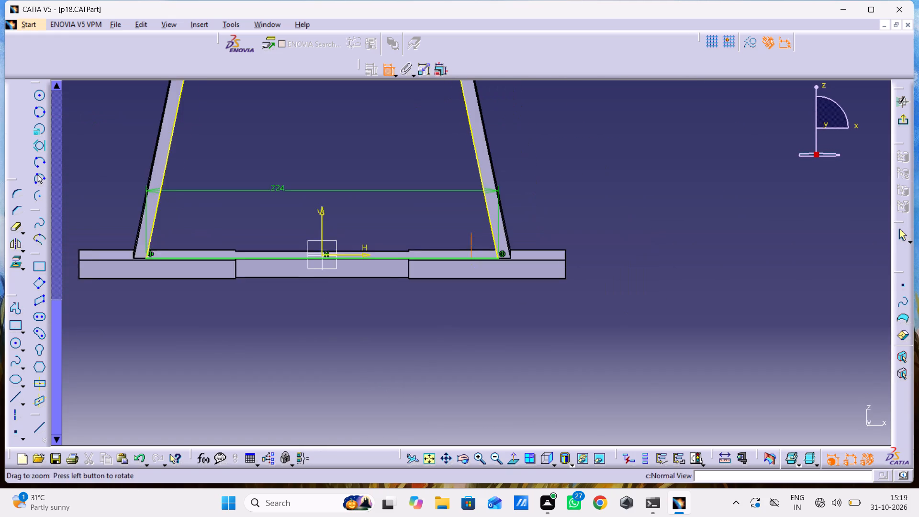
middle_drag(444, 405, 444, 409)
middle_drag(470, 383, 512, 479)
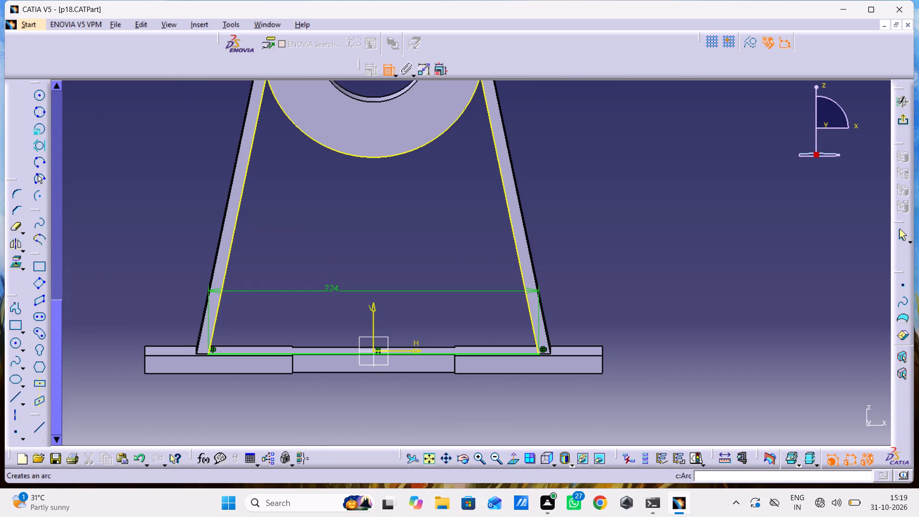
double_click(16, 307)
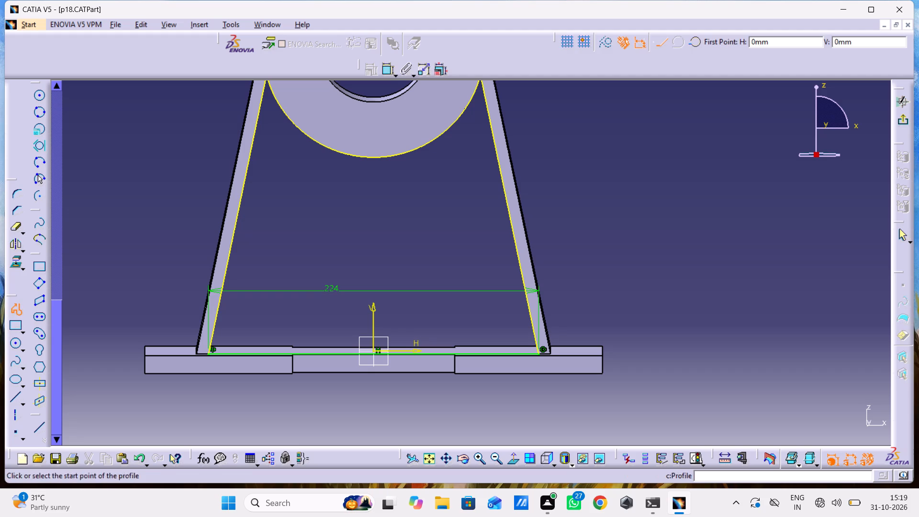
drag(302, 191, 357, 206)
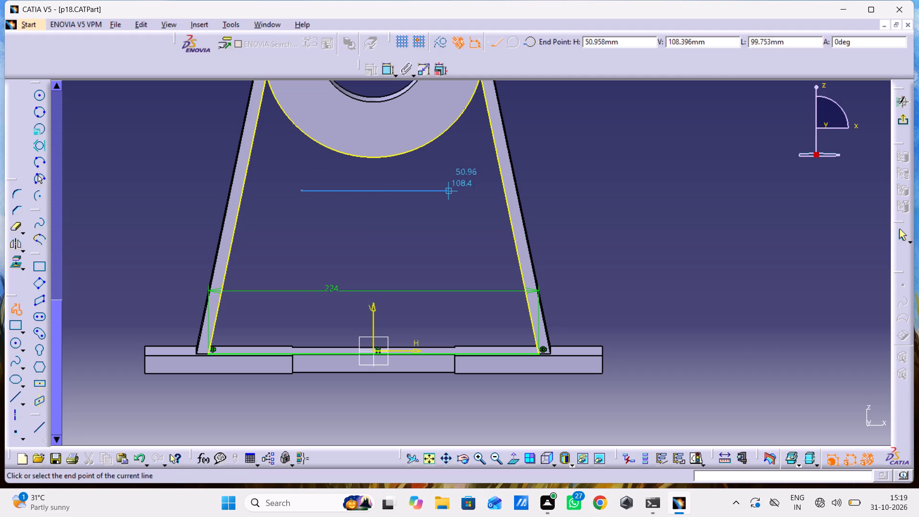
click(449, 194)
click(479, 323)
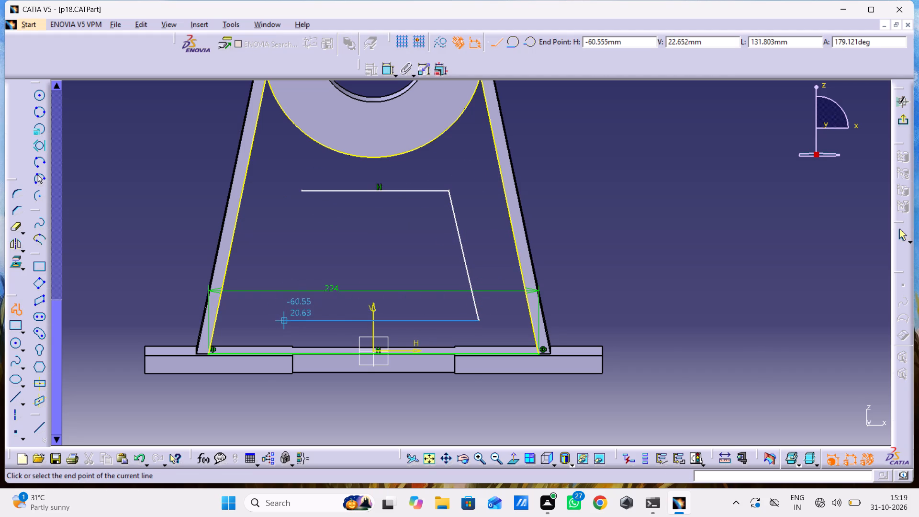
drag(284, 320, 284, 311)
click(301, 192)
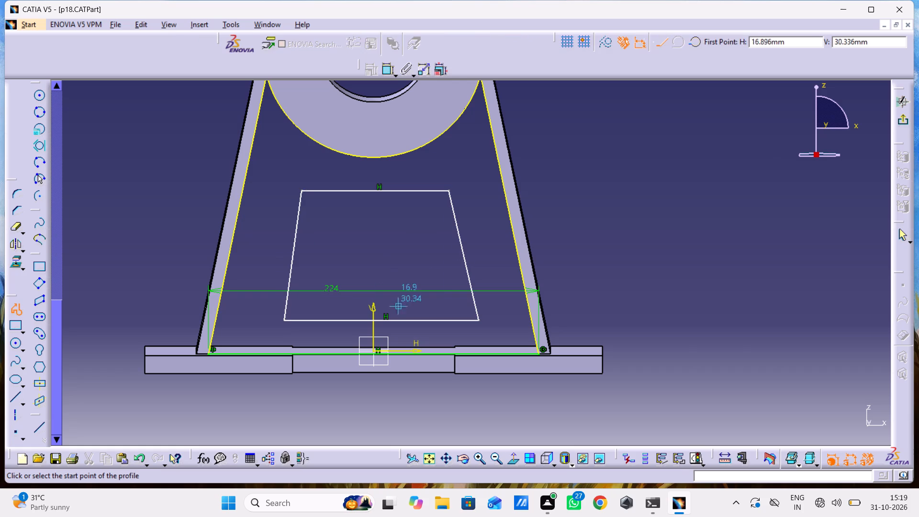
click(907, 236)
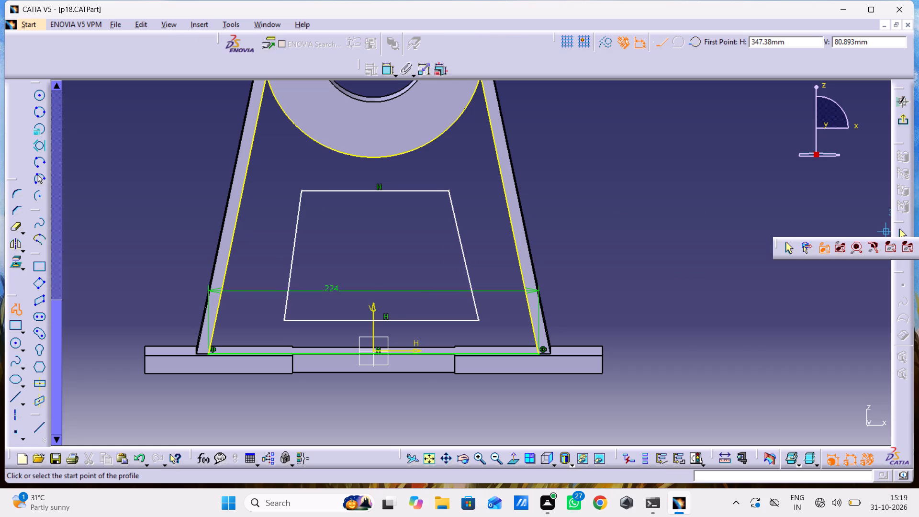
click(785, 248)
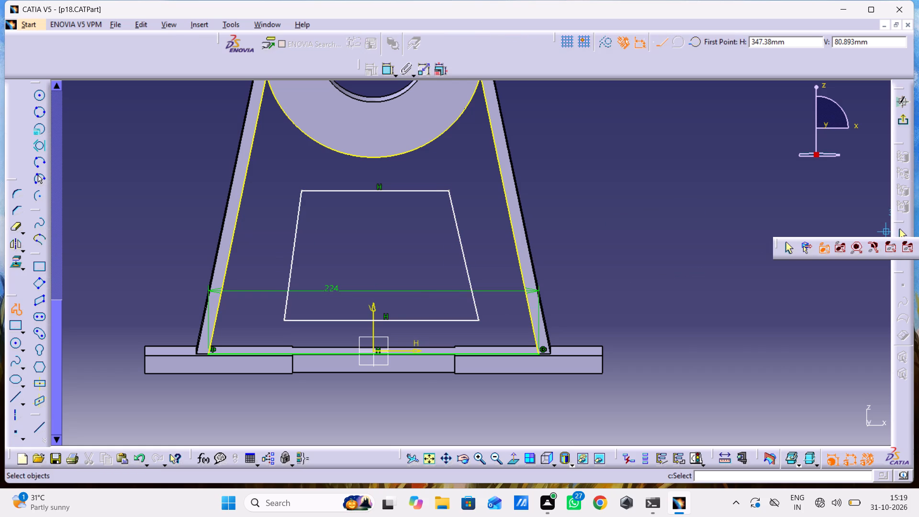
click(604, 243)
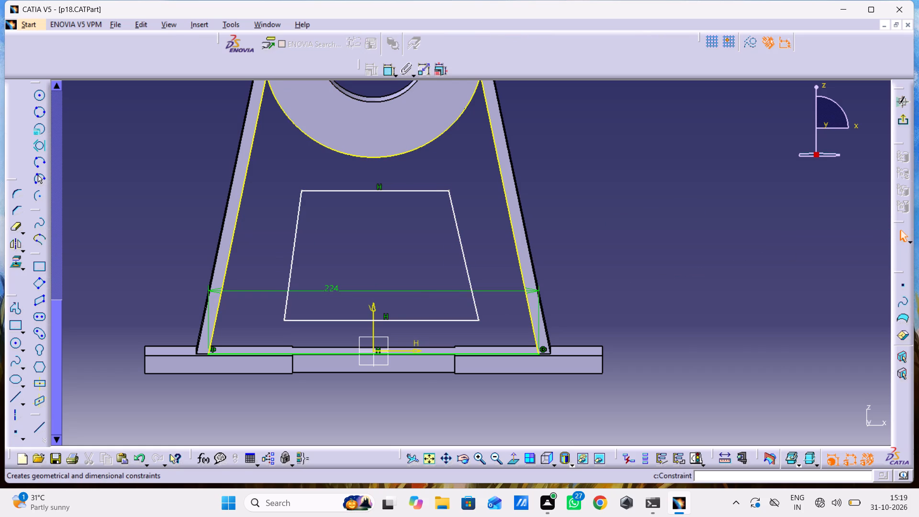
Constrain the trapezoid's bottom edge at an 18 mm distance above the base line.
double_click(390, 70)
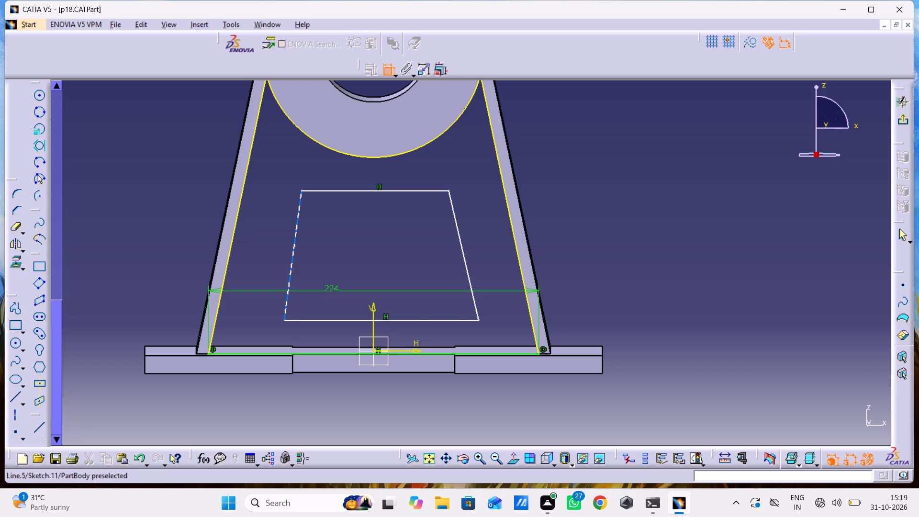
click(323, 321)
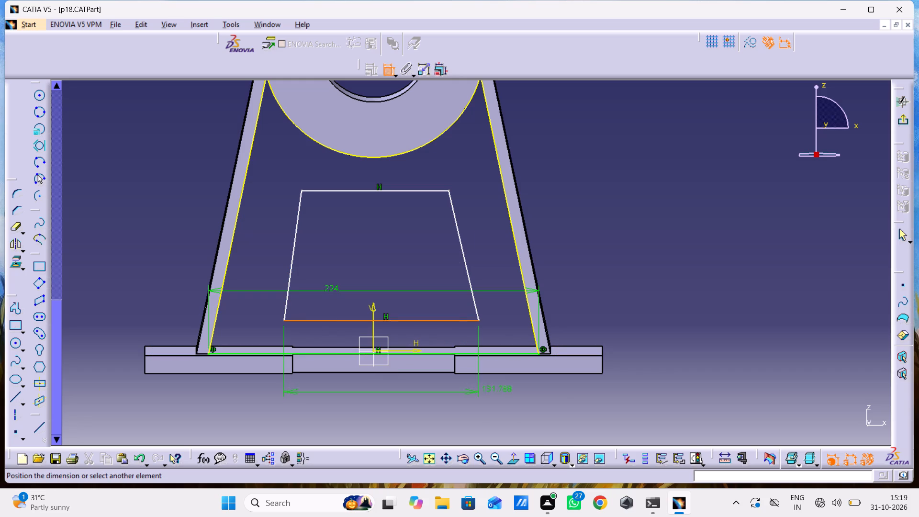
middle_drag(500, 394, 456, 278)
right_click(500, 394)
scroll(518, 343, down, 1)
middle_drag(518, 343, 329, 0)
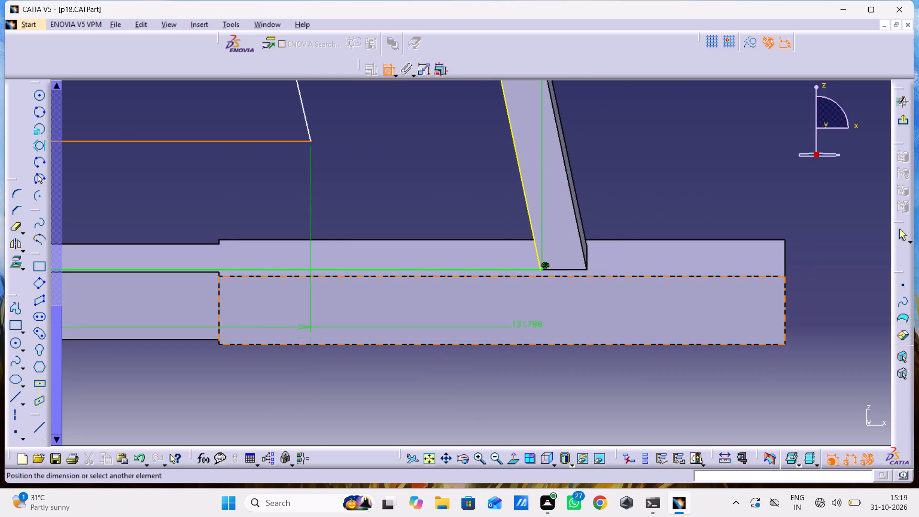
click(541, 270)
click(288, 202)
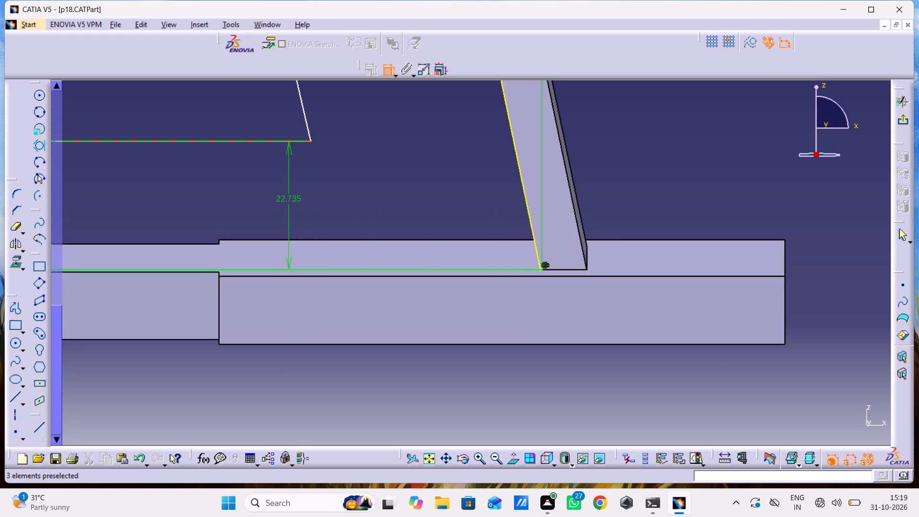
double_click(290, 203)
key(1)
double_click(292, 201)
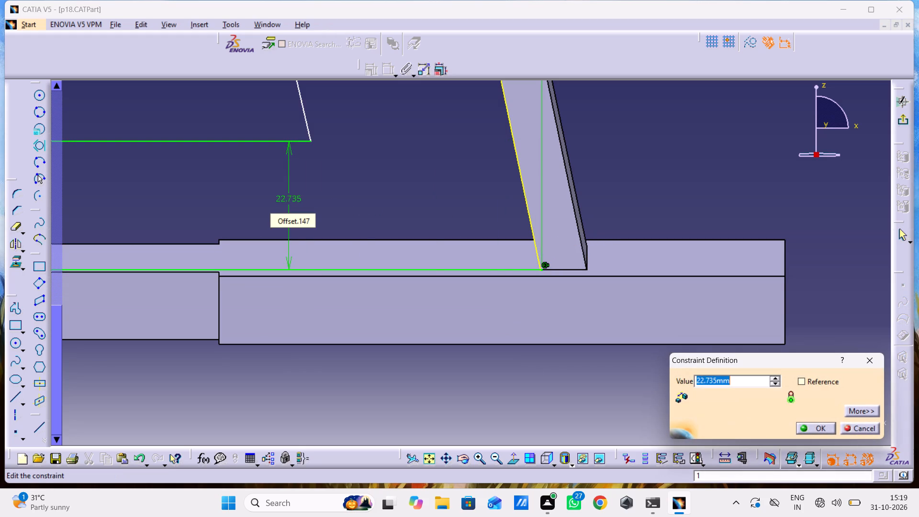
text(18)
key(Return)
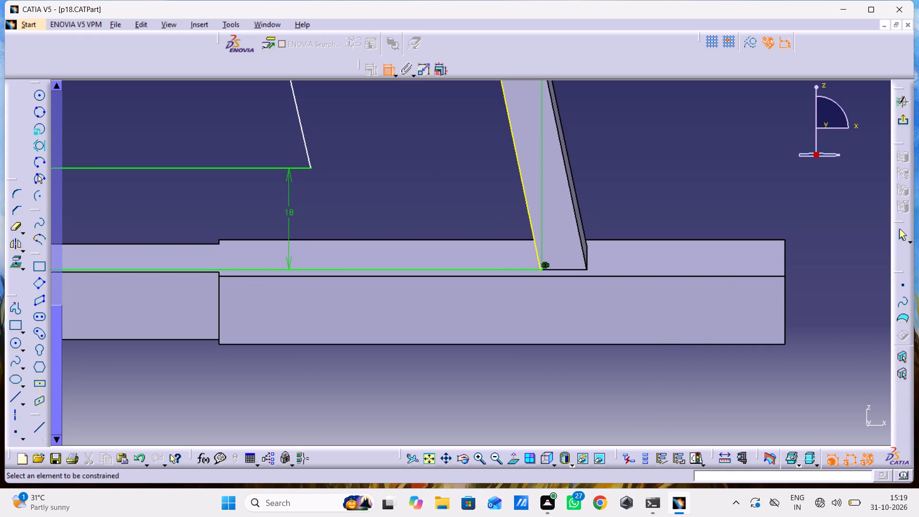
Make the trapezoid's two bottom corner points symmetric about the sketch's vertical axis.
middle_drag(375, 214, 383, 263)
right_click(375, 214)
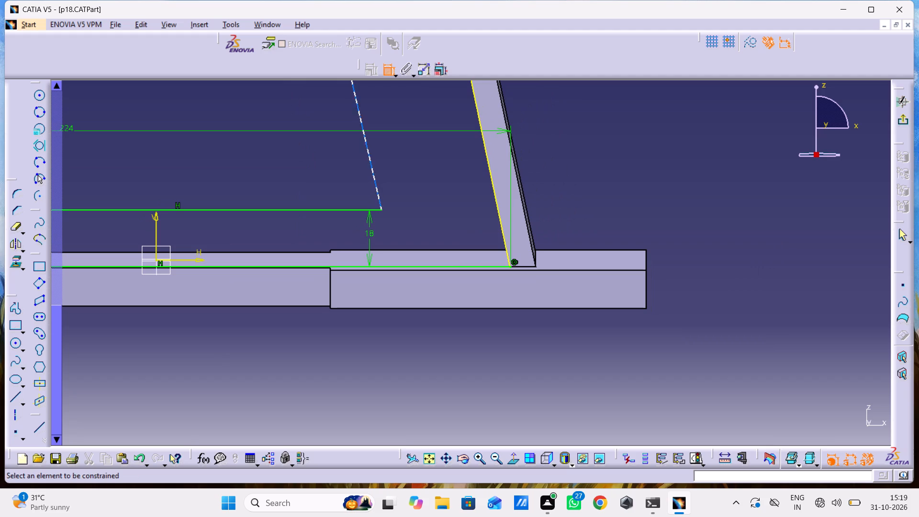
middle_drag(317, 151, 317, 215)
right_click(317, 151)
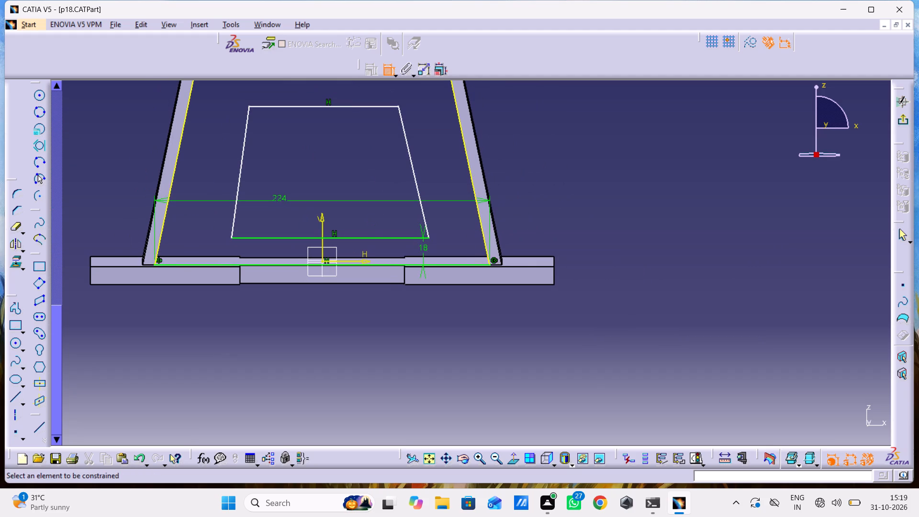
click(429, 239)
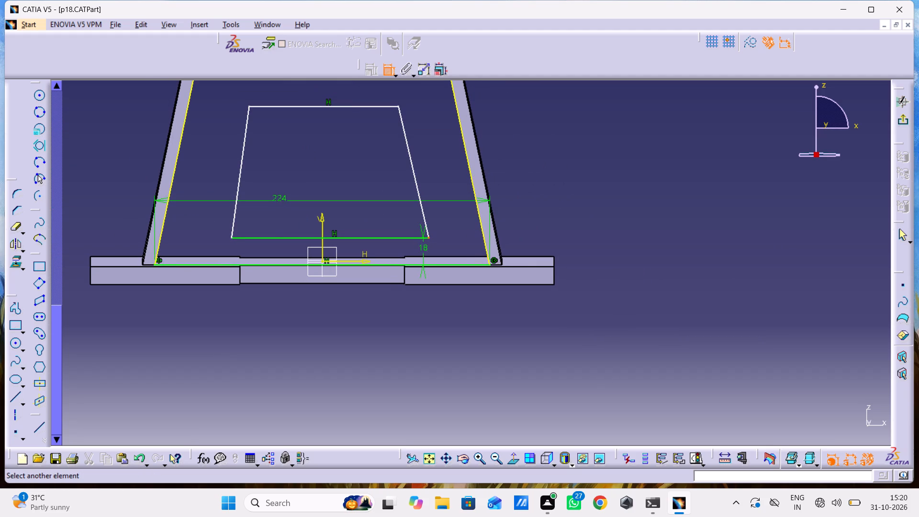
click(231, 237)
right_click(195, 209)
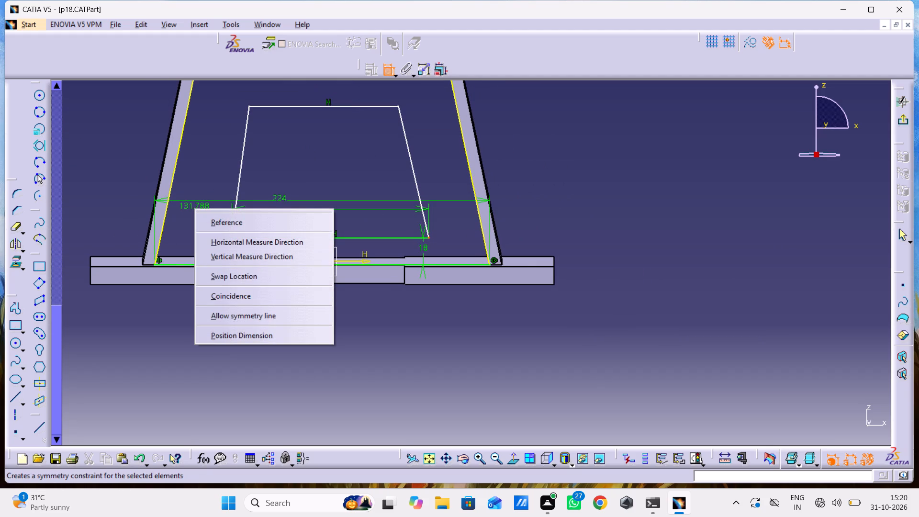
click(230, 315)
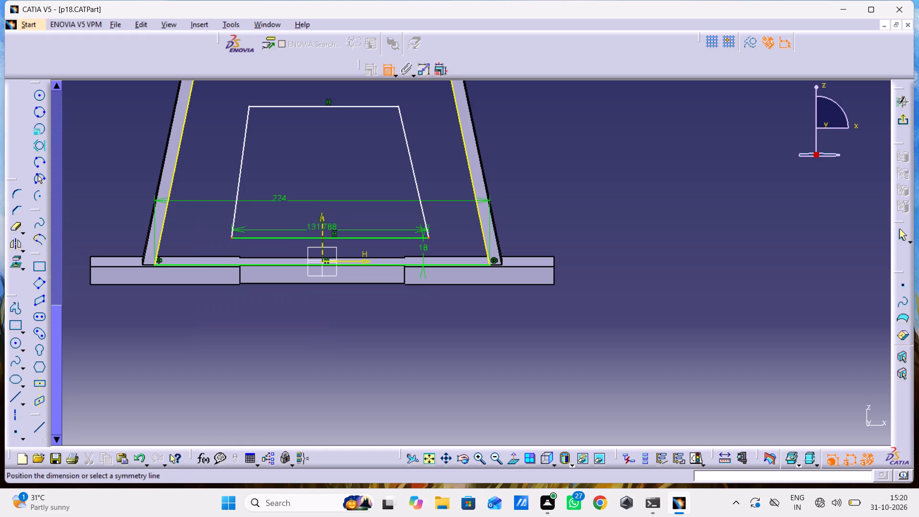
click(323, 227)
Make the trapezoid's two slanted sides symmetric about the sketch's vertical axis.
drag(234, 173, 252, 177)
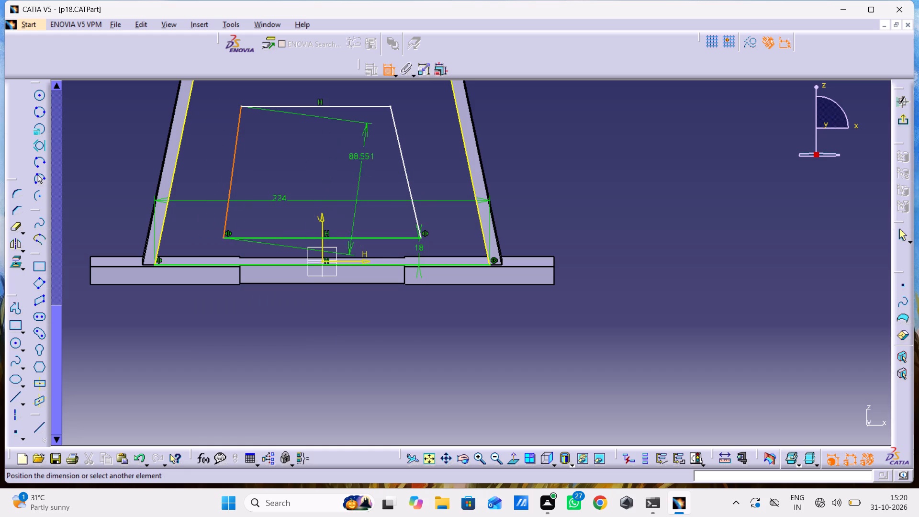
click(403, 165)
right_click(415, 159)
click(445, 258)
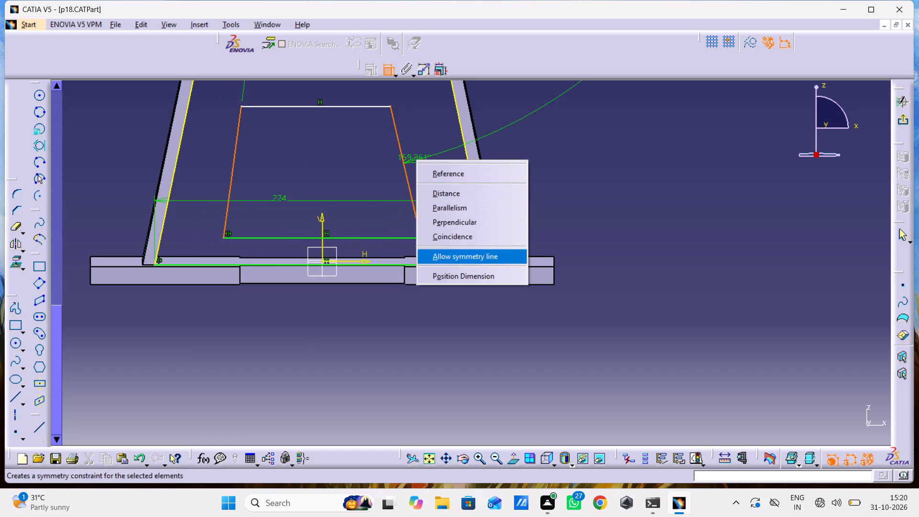
click(323, 221)
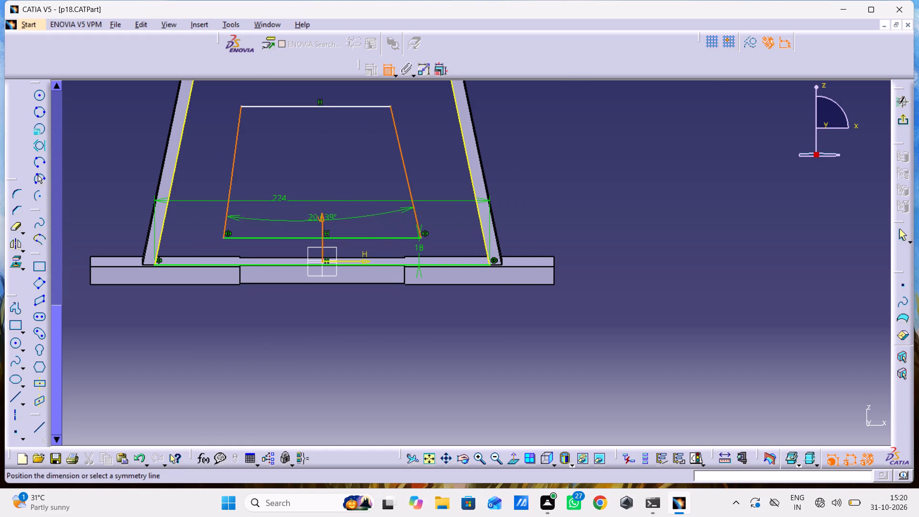
Constrain the trapezoid's right slanted side to be parallel to the right leg's inner edge.
click(415, 211)
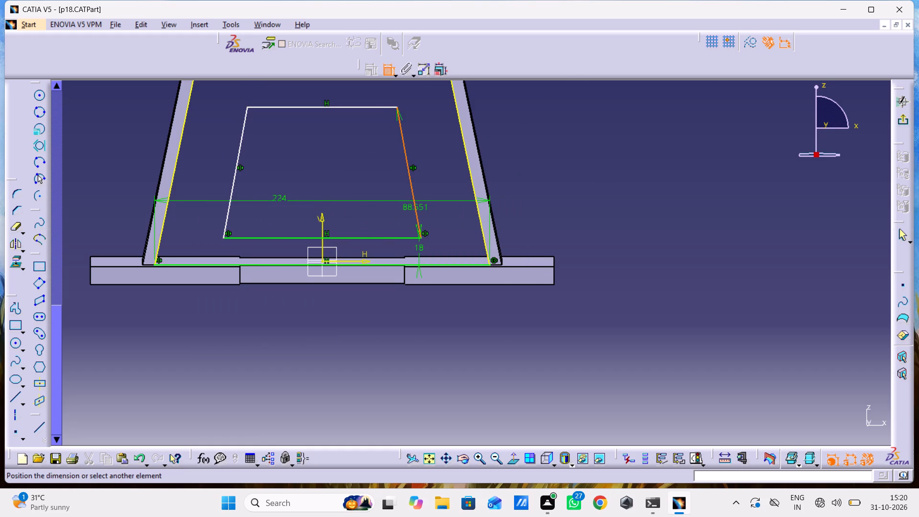
click(473, 183)
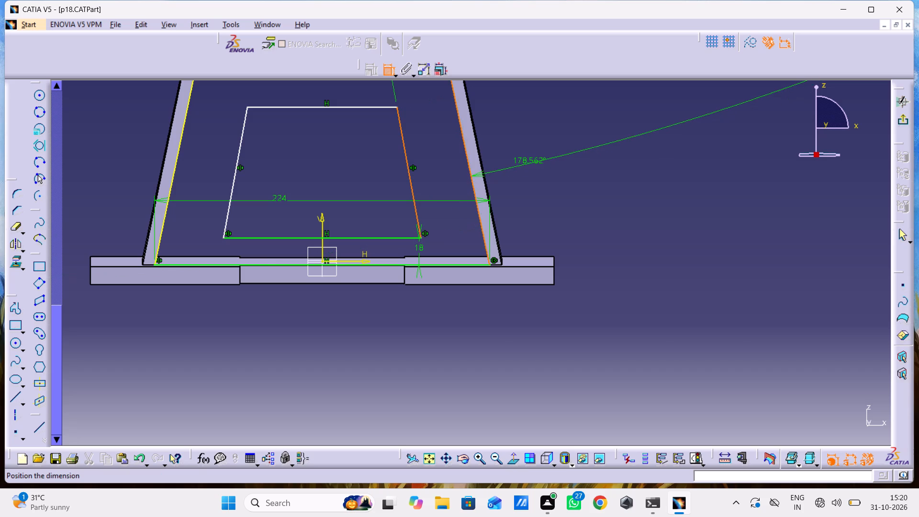
right_click(533, 161)
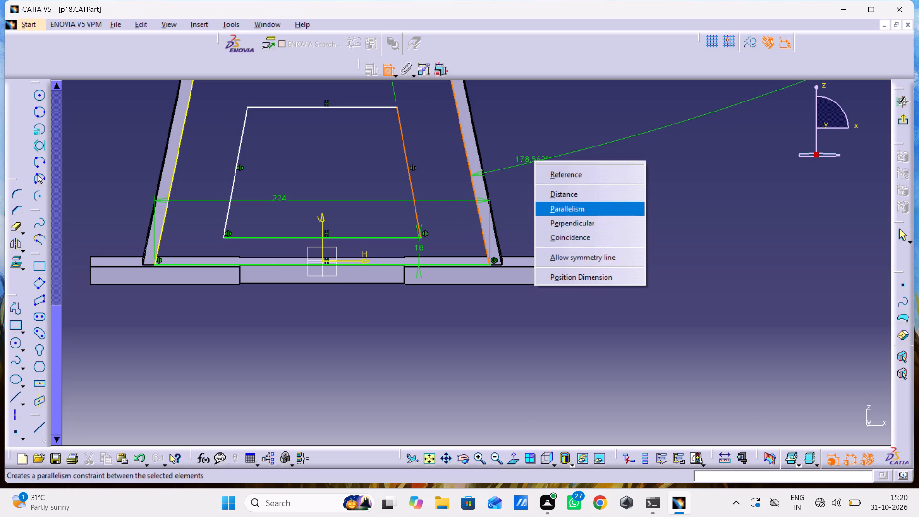
click(550, 215)
click(418, 164)
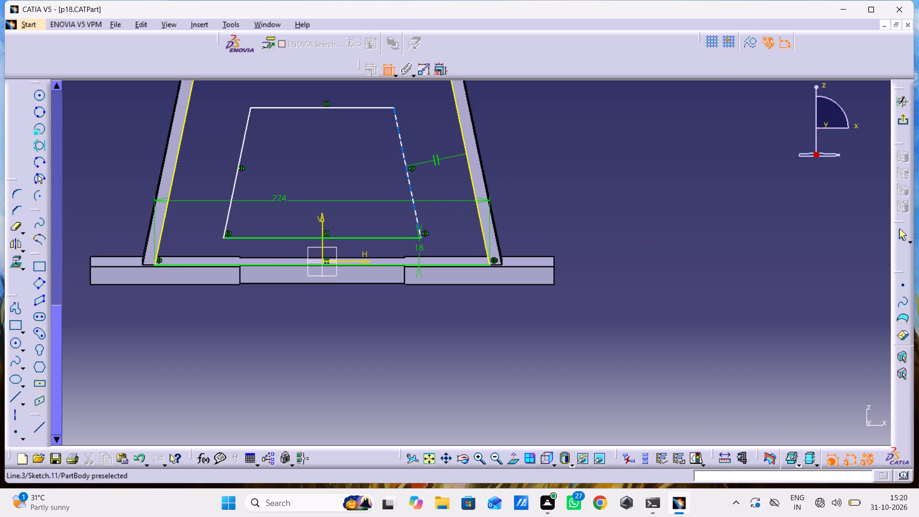
Constrain the trapezoid's right slanted side at a 25 mm distance from the right leg's inner edge.
click(404, 153)
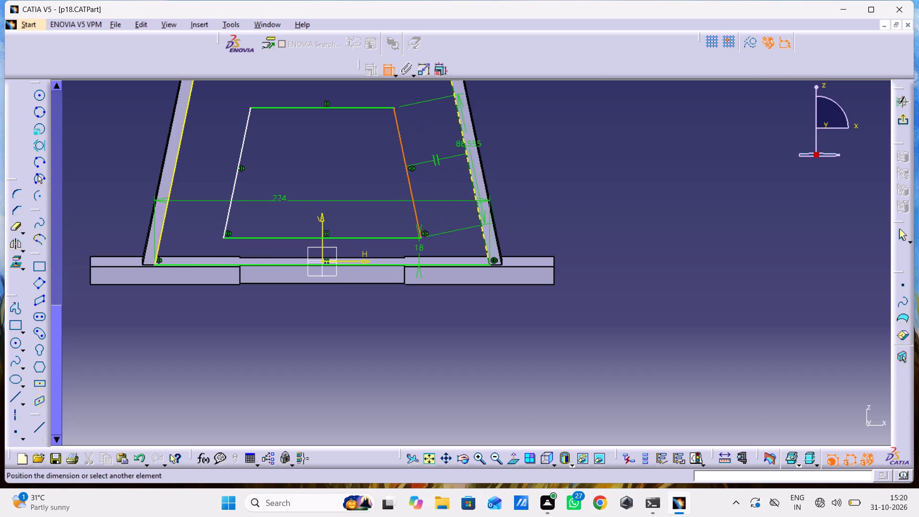
click(465, 150)
click(515, 129)
double_click(510, 133)
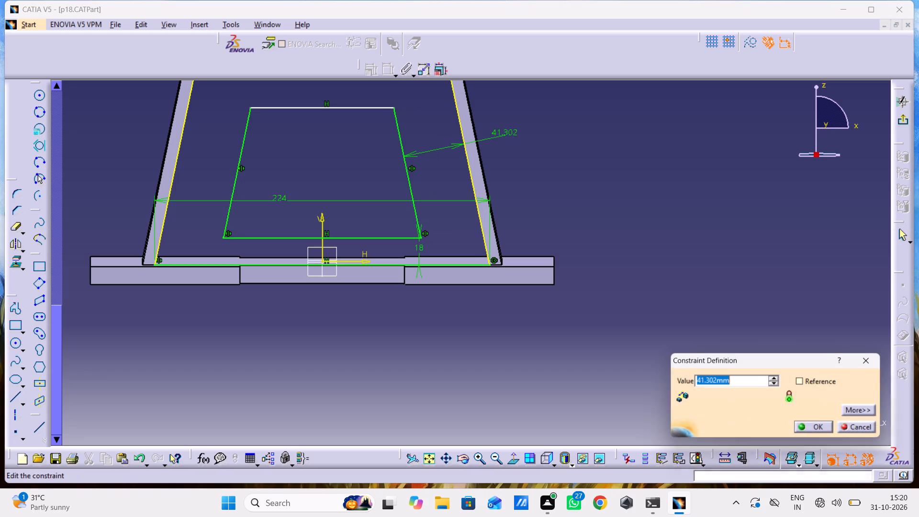
key(2)
key(5)
key(Return)
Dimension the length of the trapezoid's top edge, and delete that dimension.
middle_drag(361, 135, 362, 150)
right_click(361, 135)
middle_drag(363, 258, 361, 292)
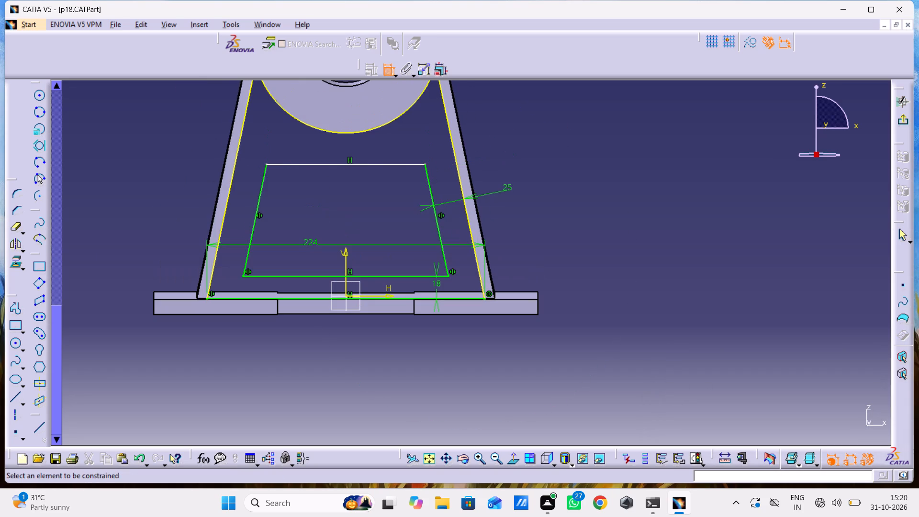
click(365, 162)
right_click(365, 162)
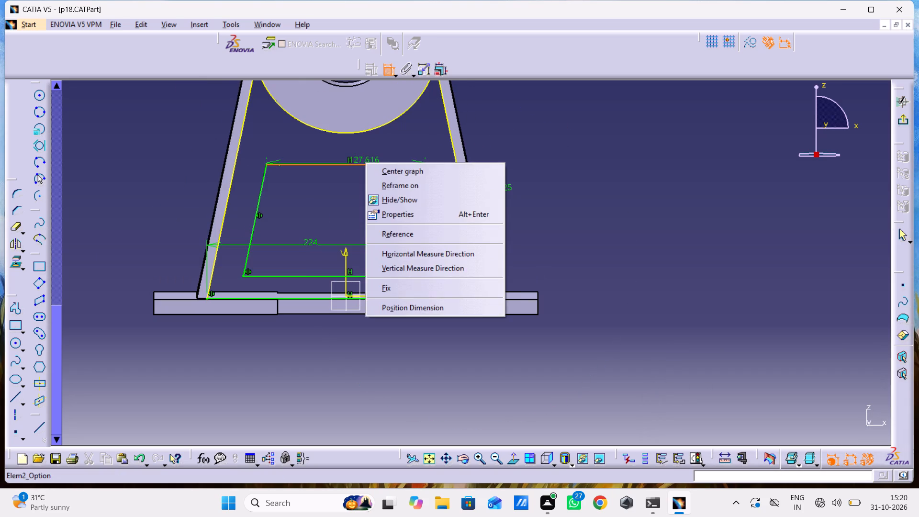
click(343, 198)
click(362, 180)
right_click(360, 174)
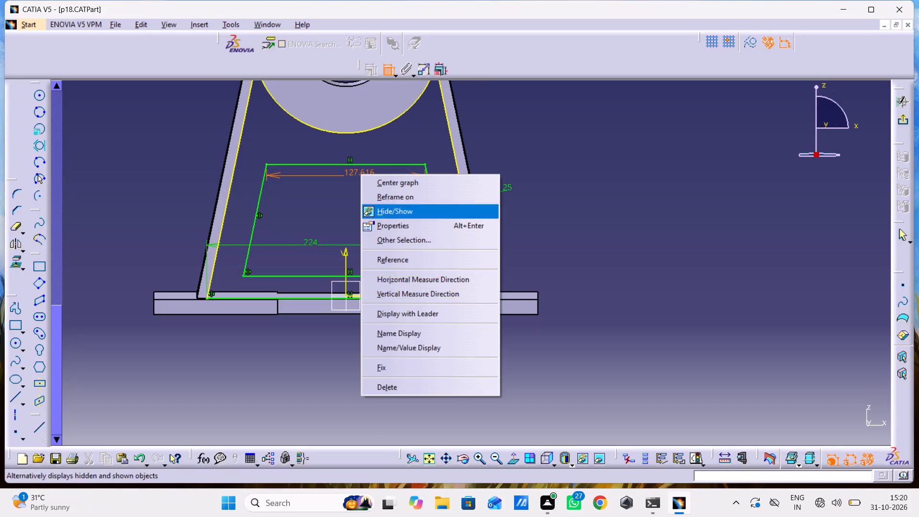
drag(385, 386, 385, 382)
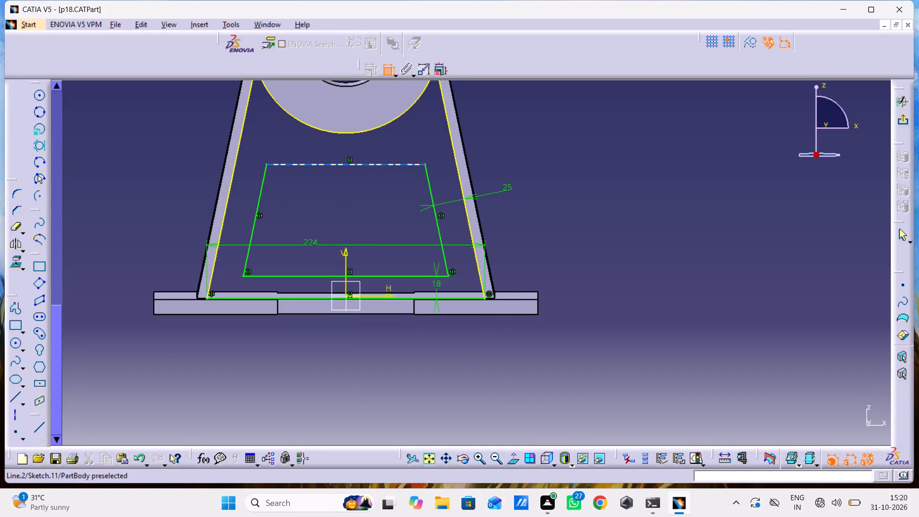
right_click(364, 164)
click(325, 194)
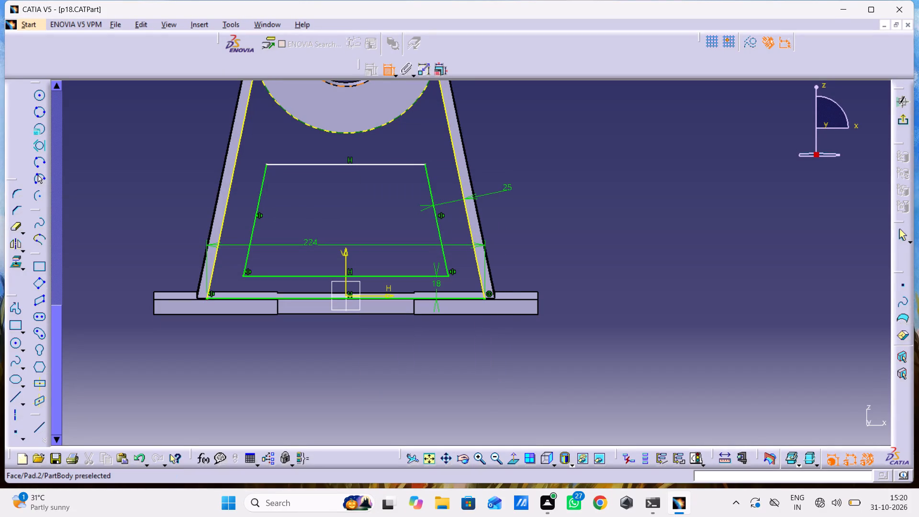
Delete the horizontal top edge of the inner trapezoid below the ring boss.
click(385, 68)
click(362, 168)
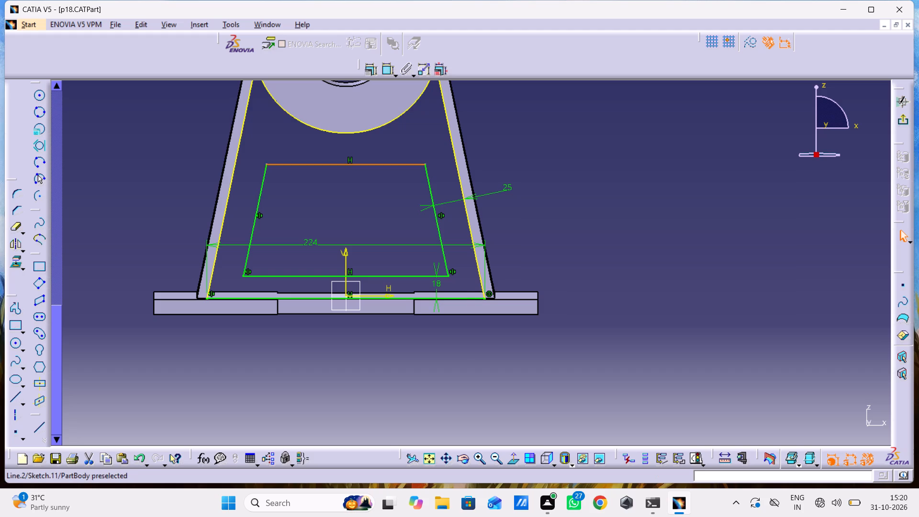
right_click(356, 164)
click(384, 329)
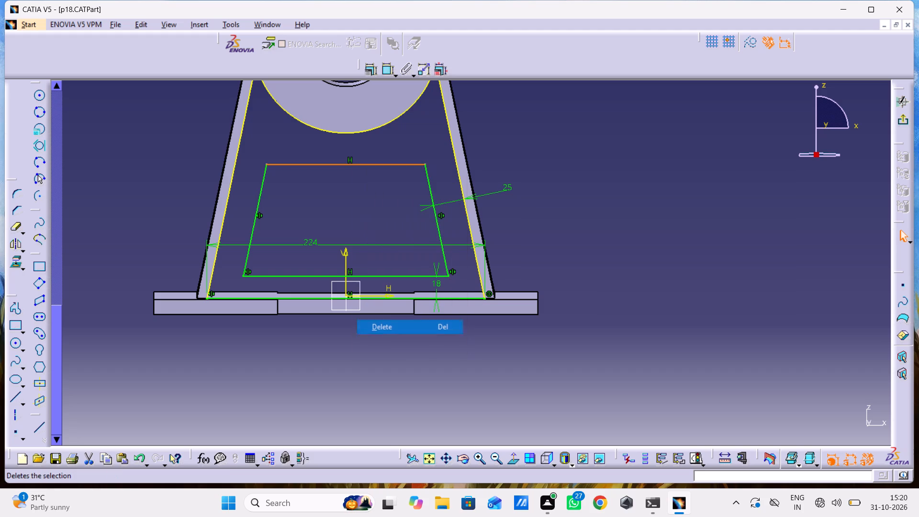
drag(349, 202, 352, 186)
Make the upper end of the trapezoid's left slanted side coincident with the ring boss arc.
double_click(386, 75)
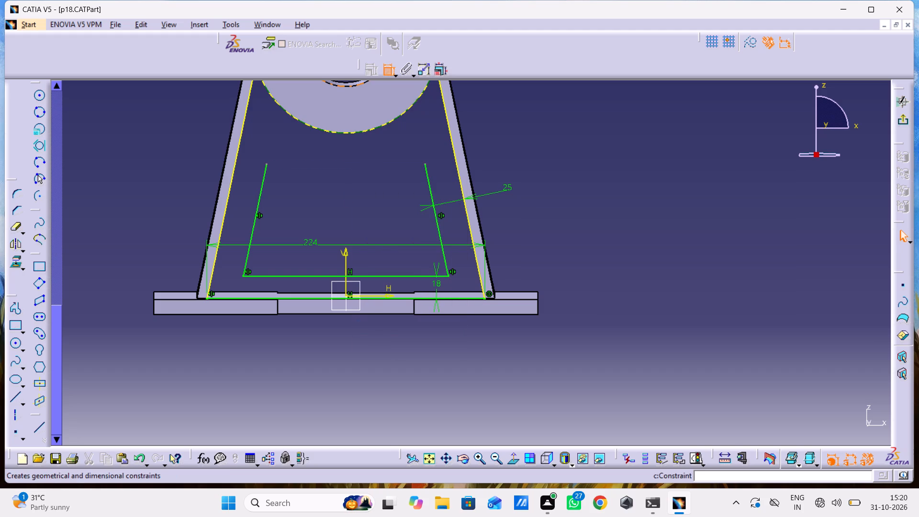
click(282, 105)
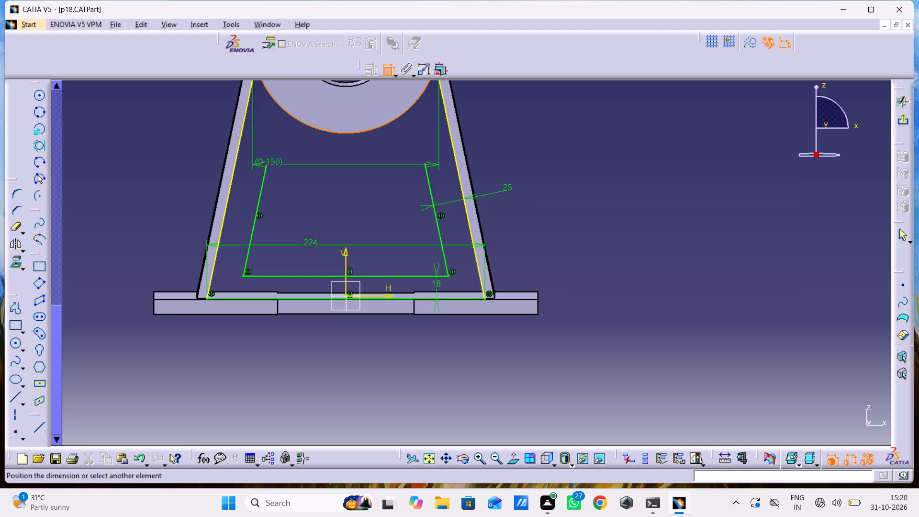
scroll(298, 187, down, 1)
middle_drag(298, 187, 299, 162)
right_click(298, 187)
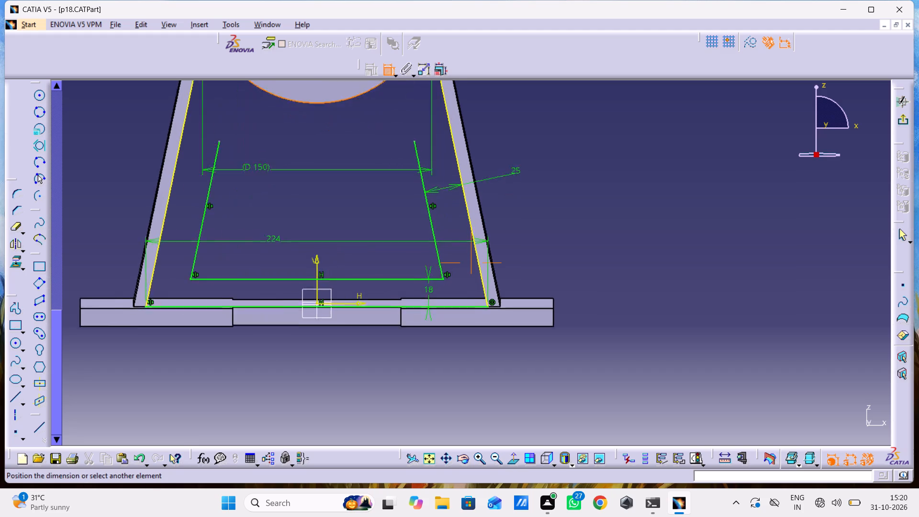
middle_drag(299, 162, 297, 153)
middle_drag(316, 164, 347, 227)
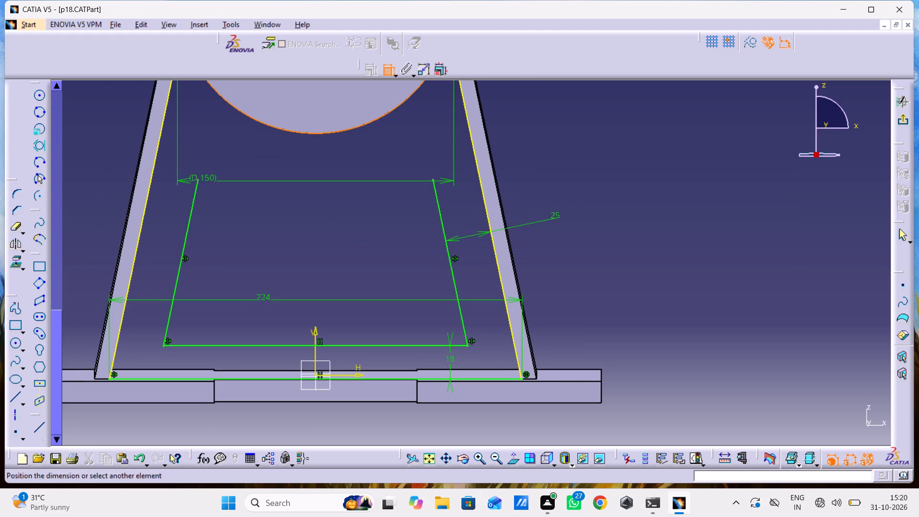
drag(198, 179, 215, 179)
right_click(237, 161)
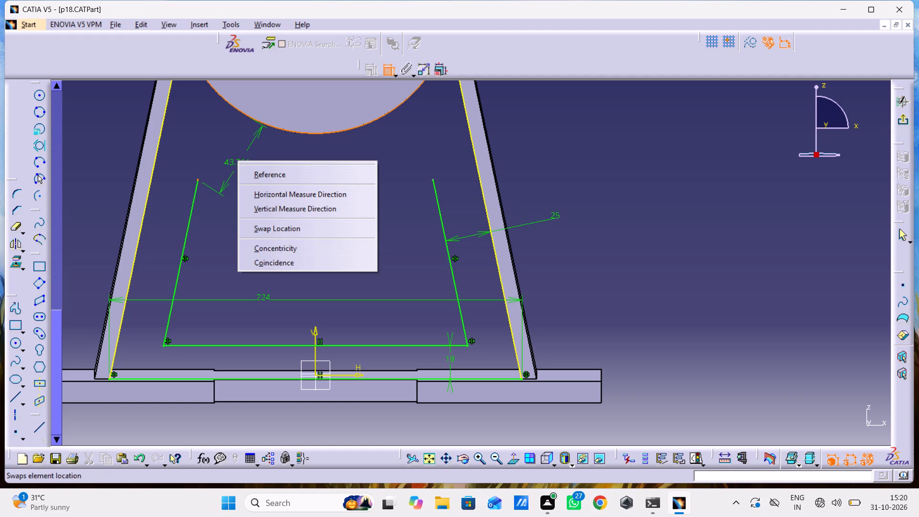
click(291, 258)
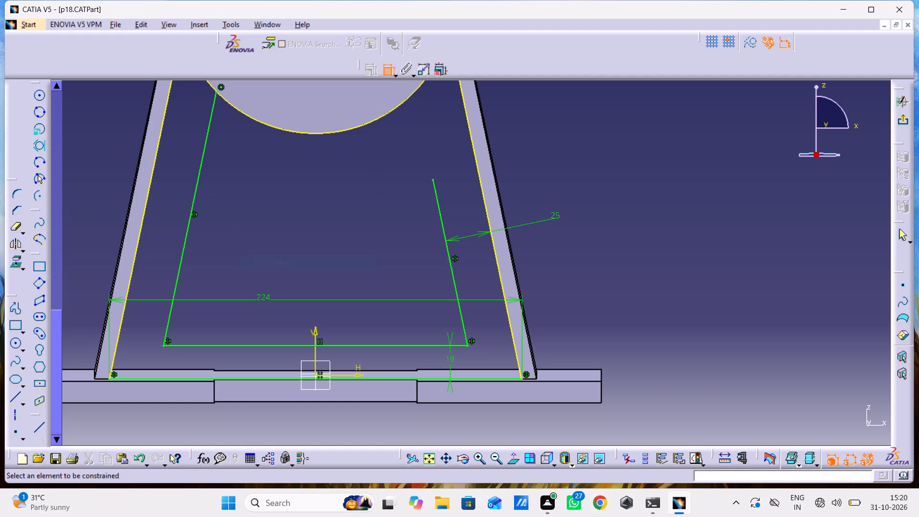
Make the upper end of the trapezoid's right slanted side coincident with the ring boss arc.
click(435, 180)
drag(412, 97, 412, 107)
right_drag(418, 121, 412, 140)
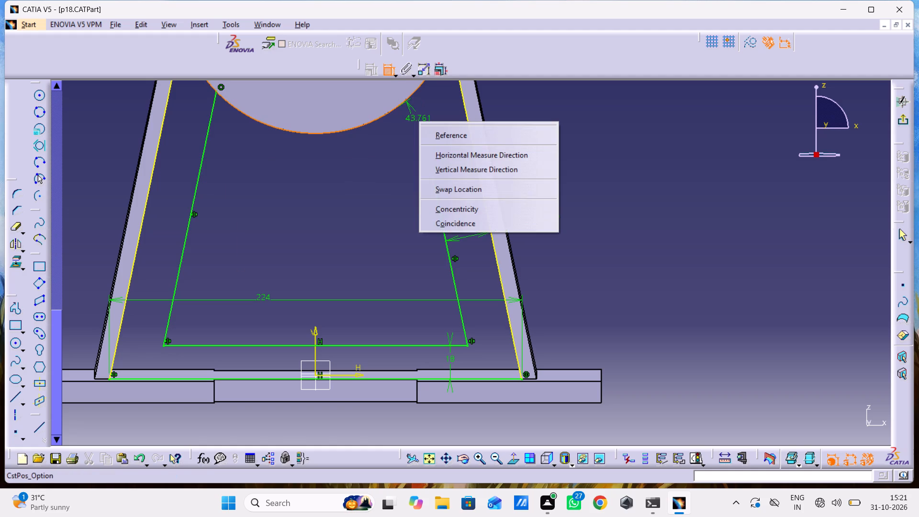
click(447, 222)
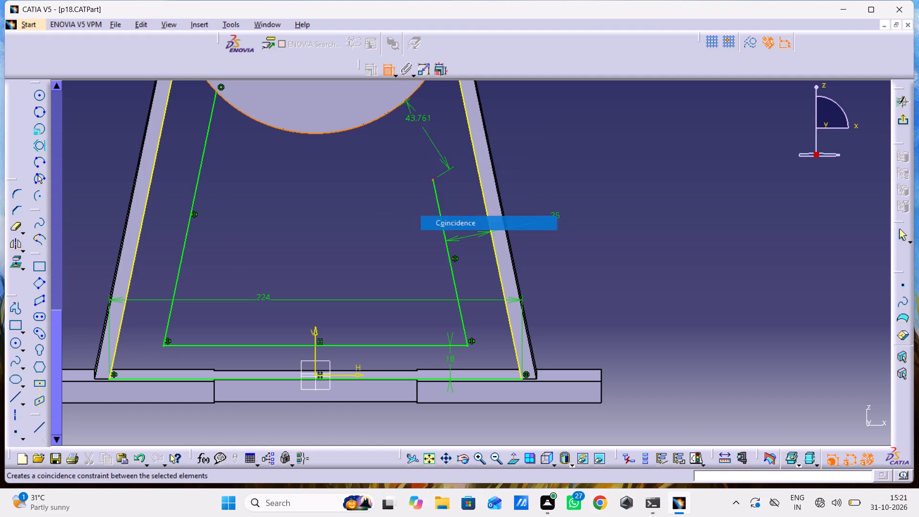
Quick Trim the ring boss arc segment lying between the upper ends of the two inner slanted sides.
middle_drag(415, 186, 396, 259)
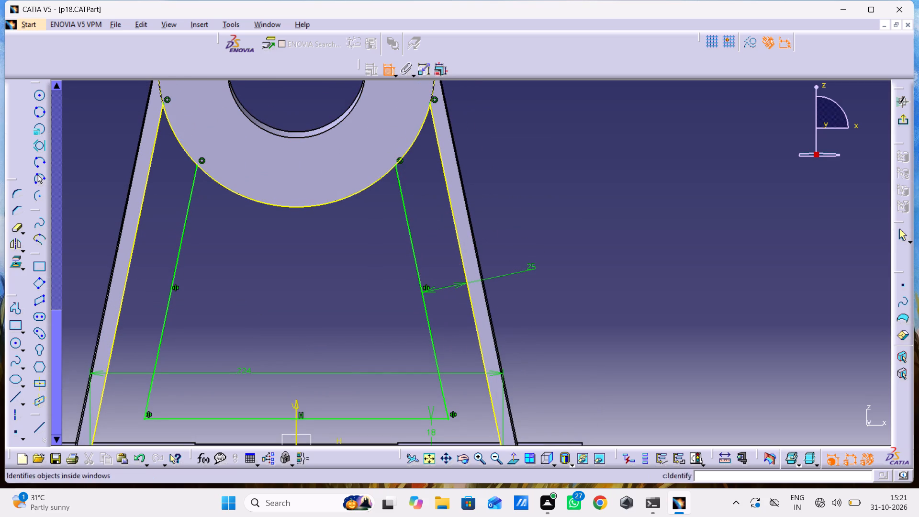
double_click(17, 233)
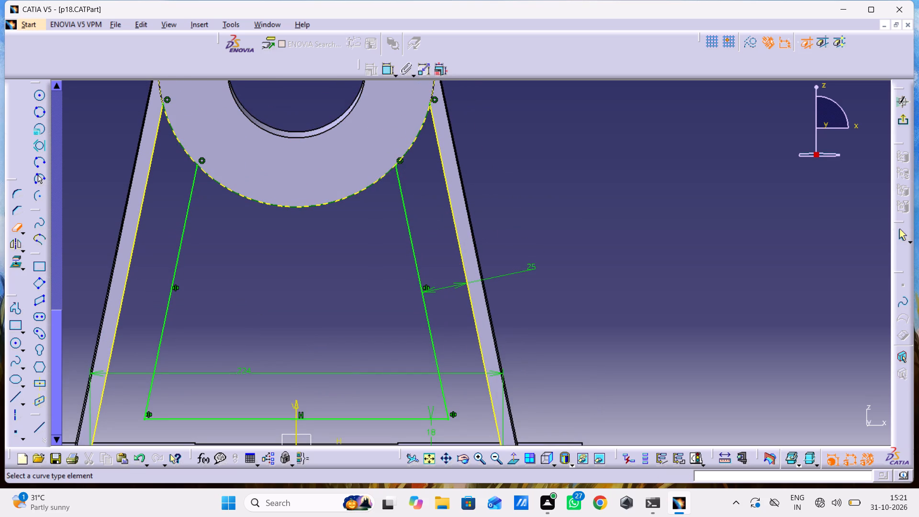
click(255, 201)
click(265, 271)
middle_drag(286, 304, 289, 337)
right_click(286, 304)
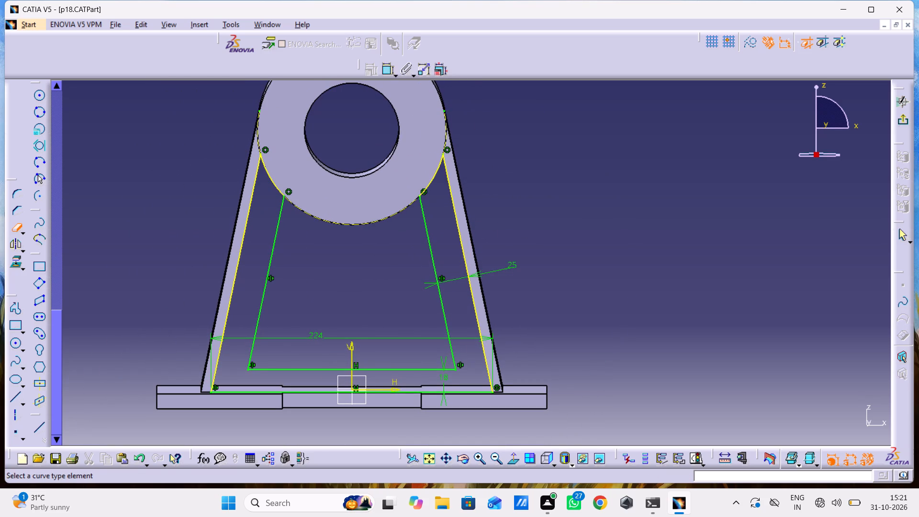
middle_click(392, 351)
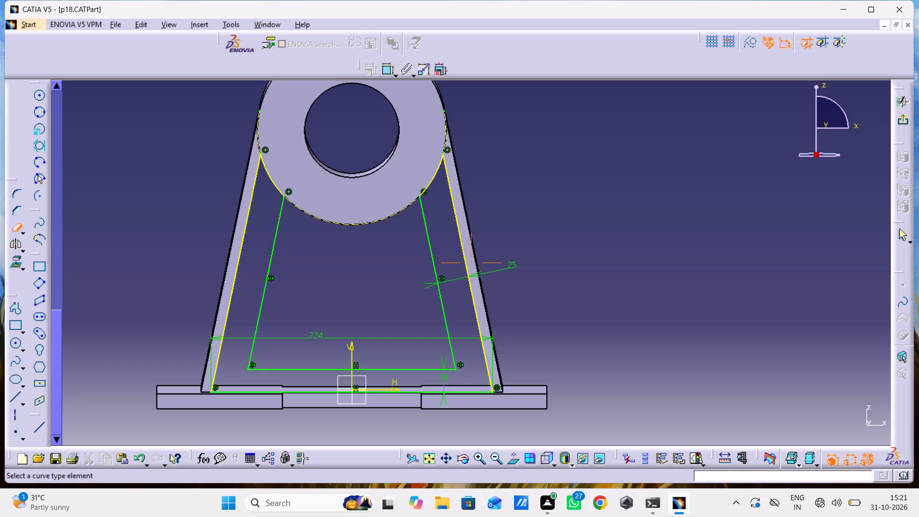
right_click(392, 351)
middle_drag(403, 347, 401, 297)
right_click(403, 347)
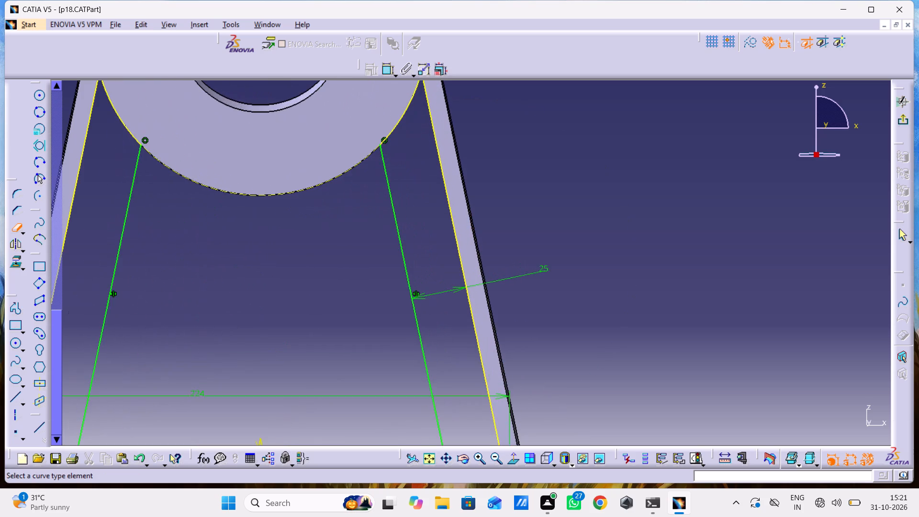
middle_drag(389, 304, 392, 133)
scroll(390, 292, down, 1)
click(359, 181)
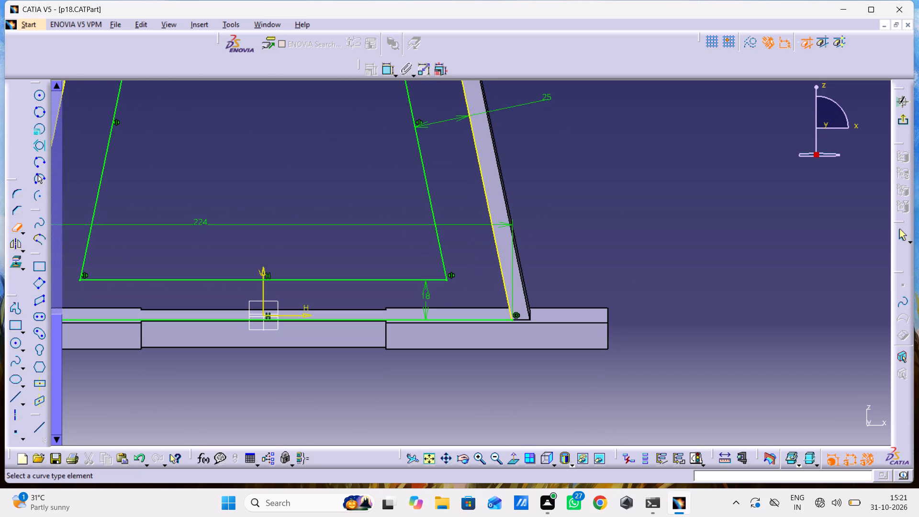
click(18, 226)
Round the inner opening's lower right corner with a 15 mm radius.
click(15, 194)
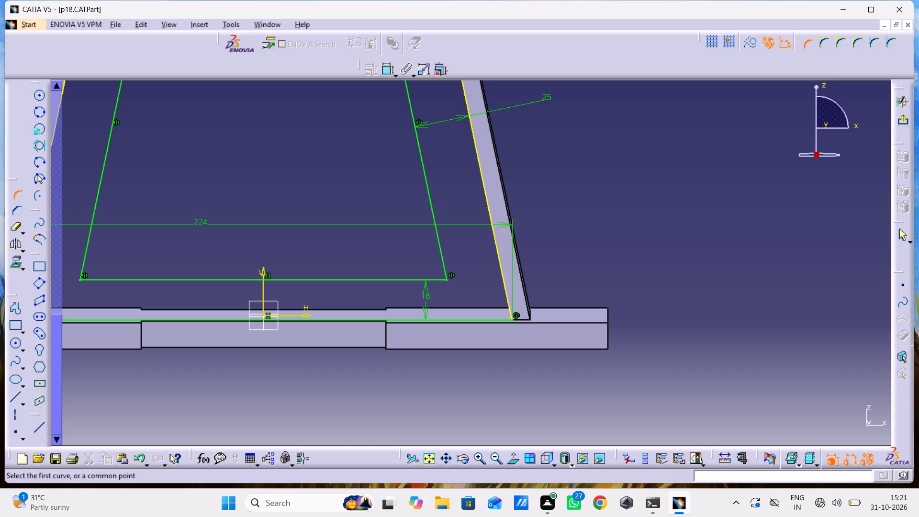
click(443, 258)
click(416, 280)
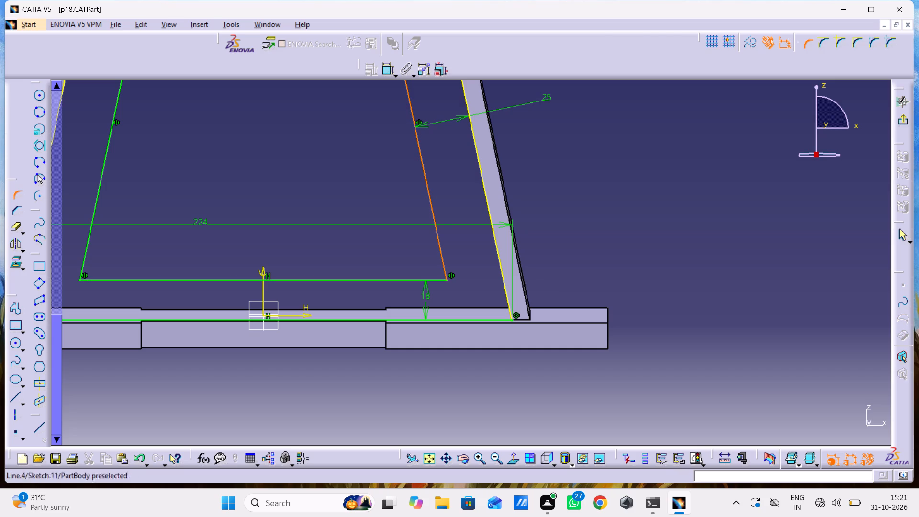
click(433, 266)
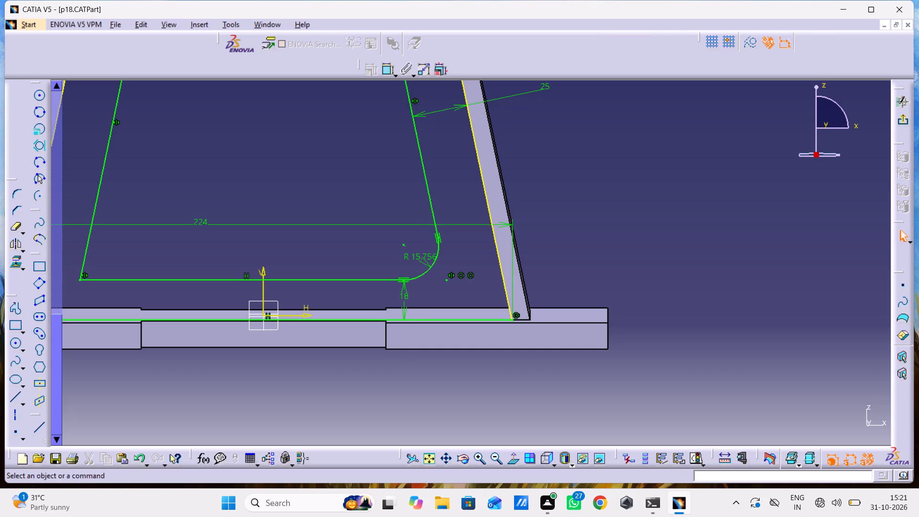
double_click(426, 258)
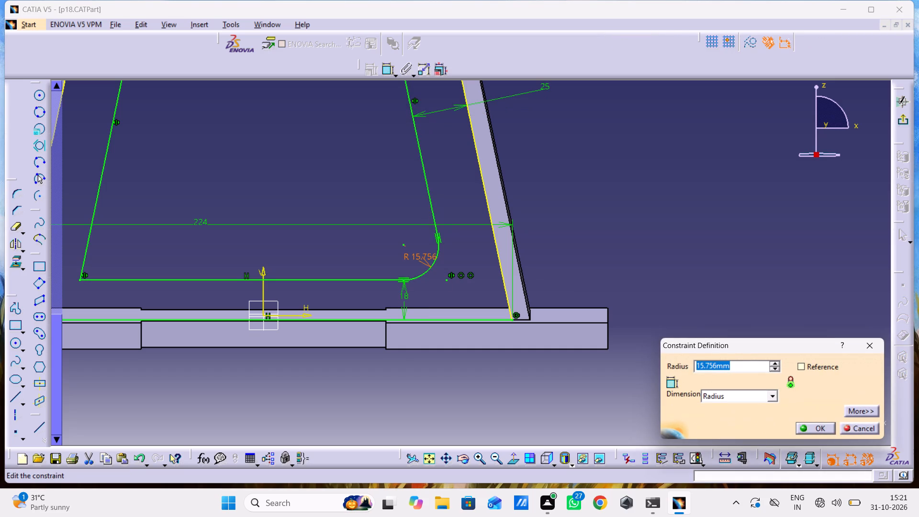
text(15)
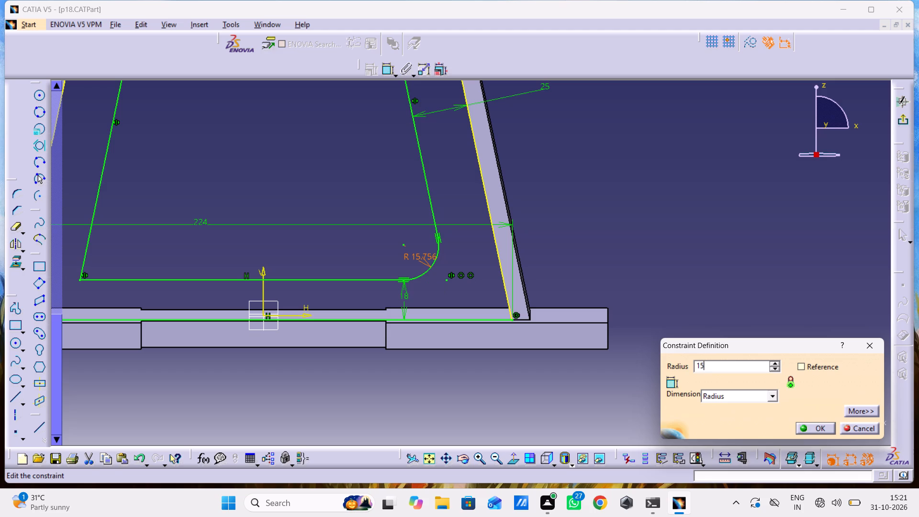
key(Return)
click(366, 255)
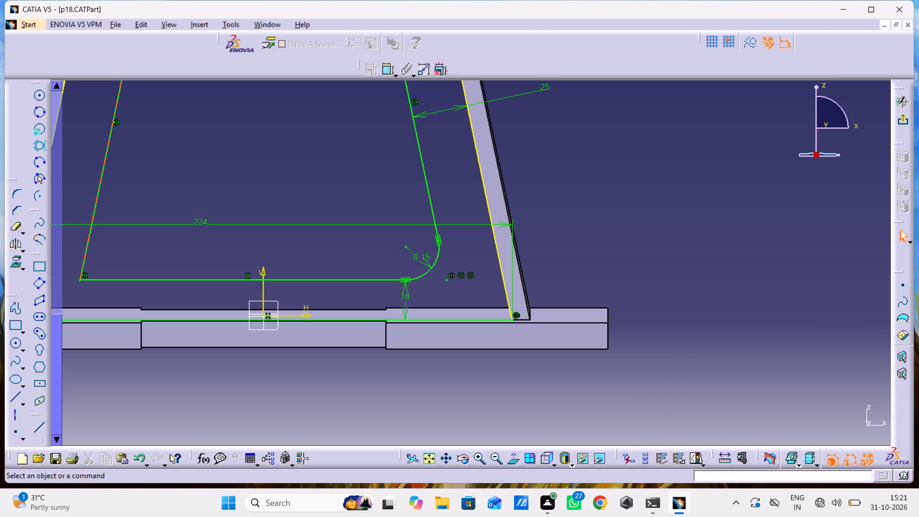
Round the inner opening's lower left corner with a 15 mm radius.
click(84, 265)
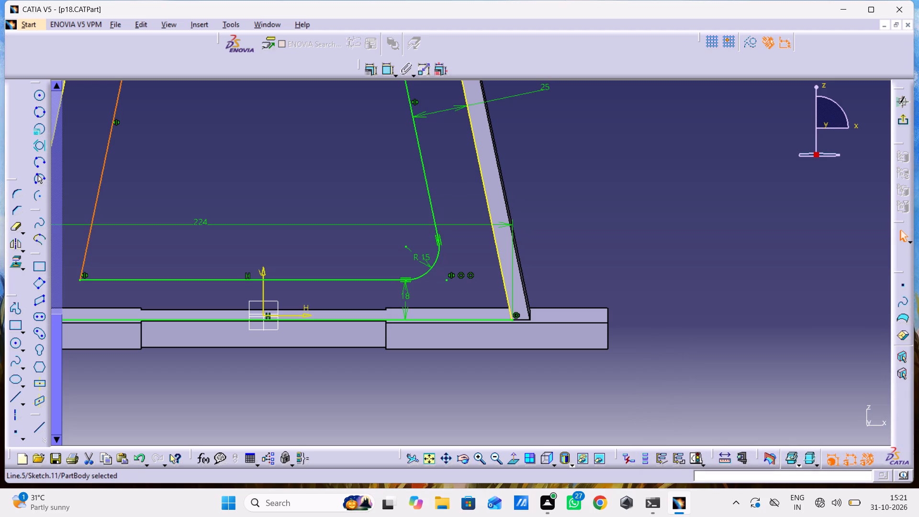
double_click(13, 198)
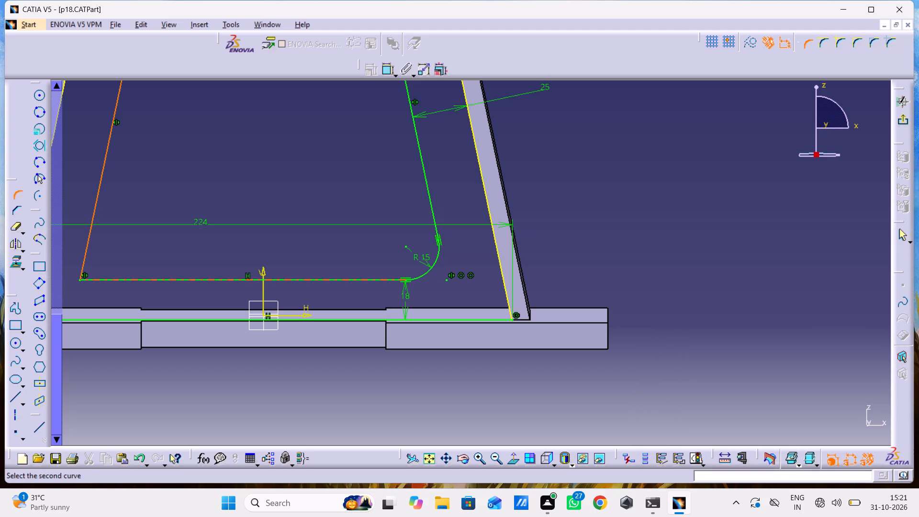
click(111, 276)
click(105, 278)
click(102, 280)
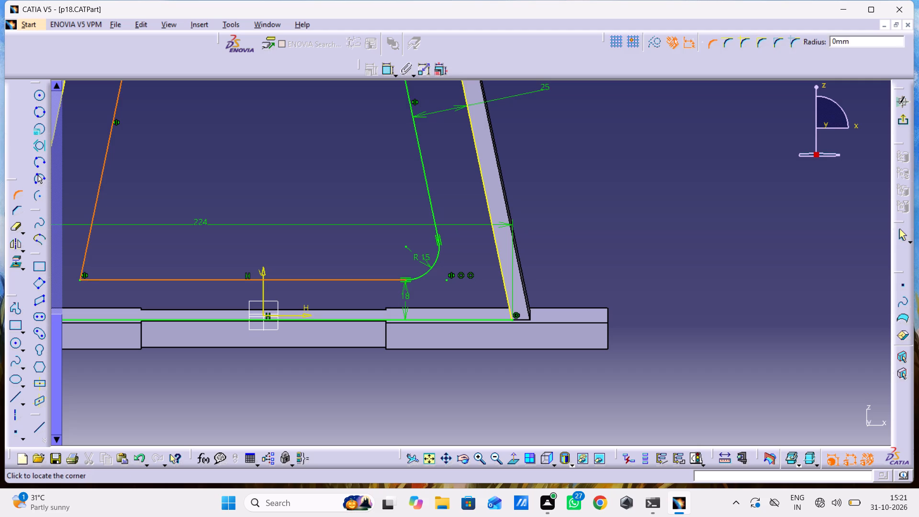
click(99, 270)
double_click(105, 255)
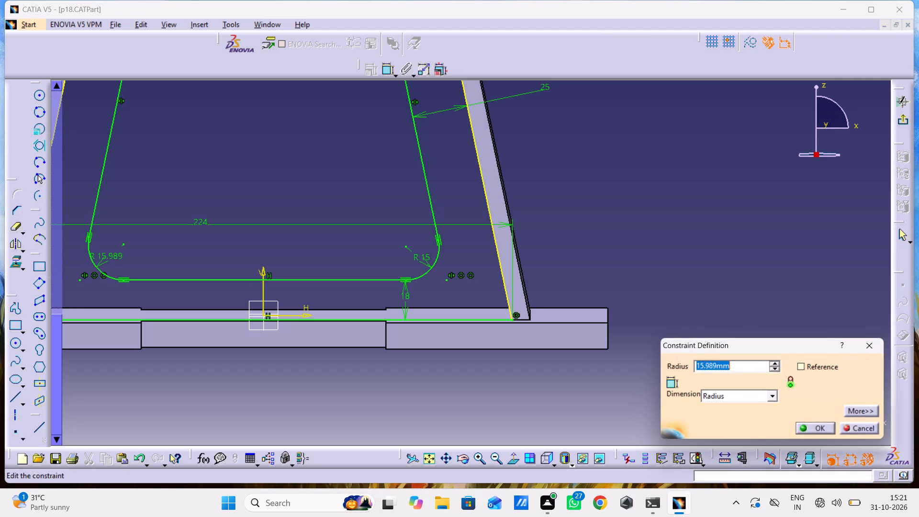
key(1)
key(5)
key(Return)
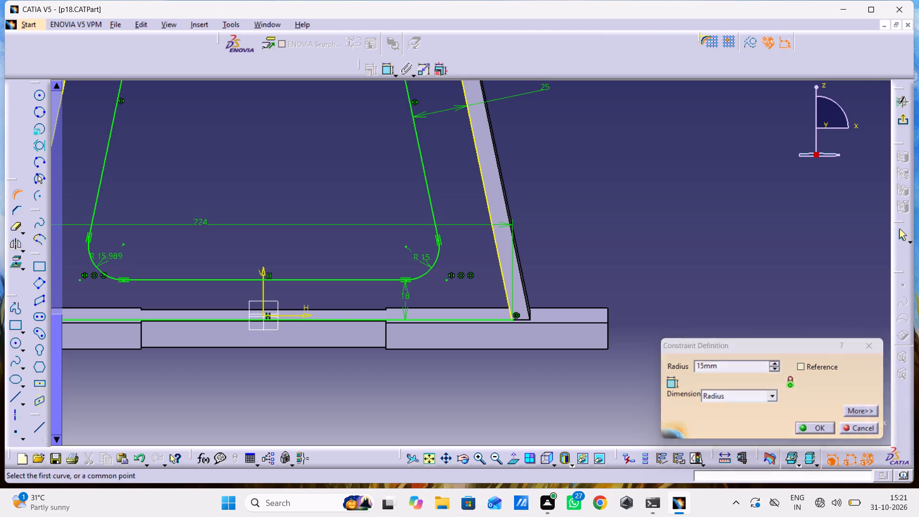
Exit the sketch and start a Pad from the web profile, choosing to use the sketch anyway.
middle_drag(308, 231, 304, 258)
right_click(308, 231)
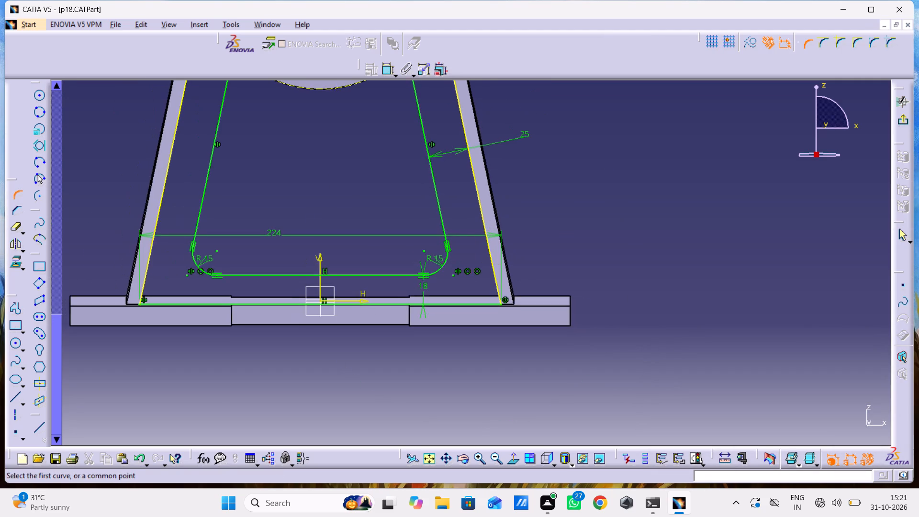
middle_drag(302, 264, 293, 337)
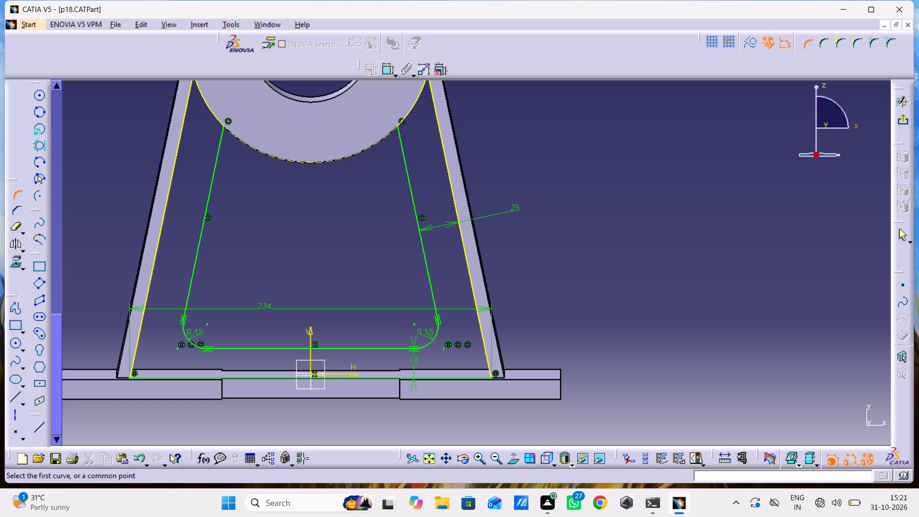
click(900, 124)
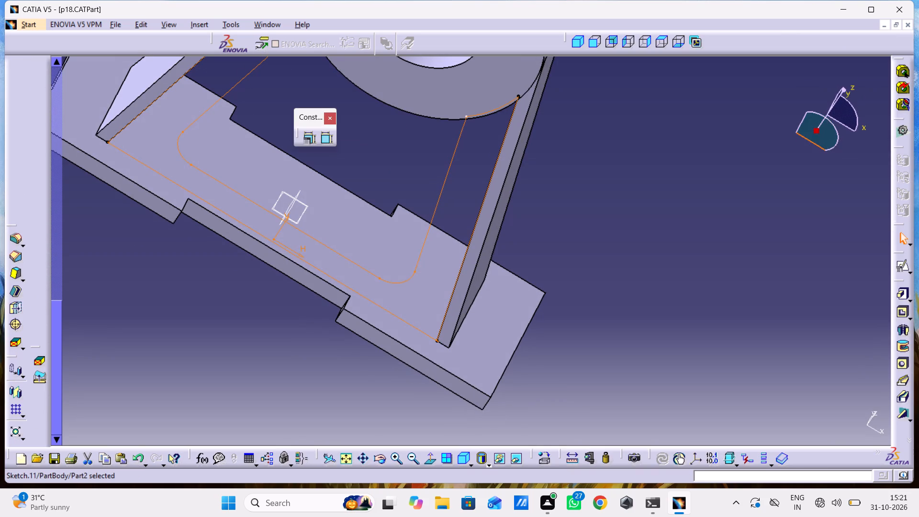
click(900, 289)
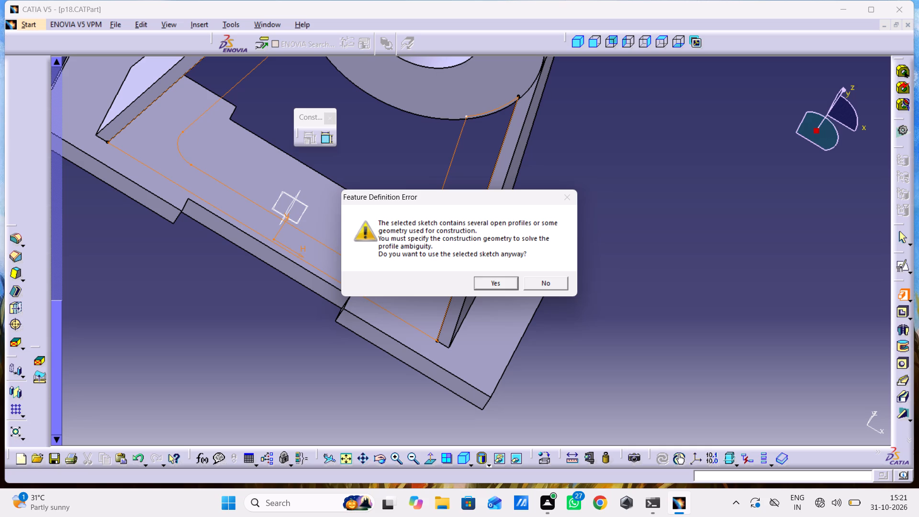
click(496, 283)
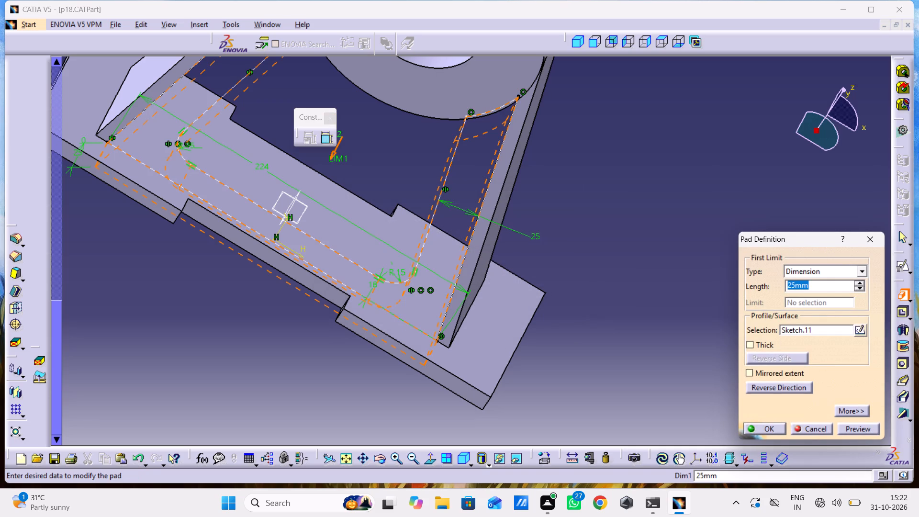
Reopen the pad's web profile sketch for editing.
click(858, 330)
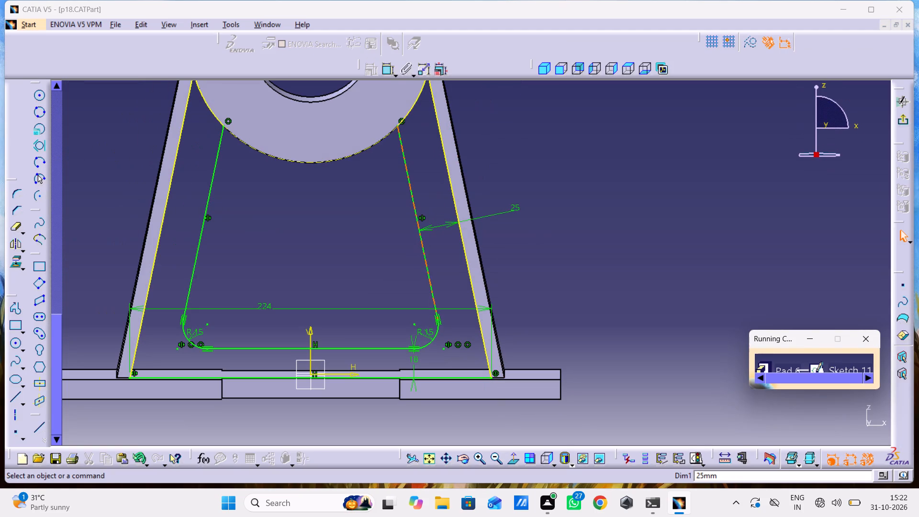
click(409, 181)
click(409, 182)
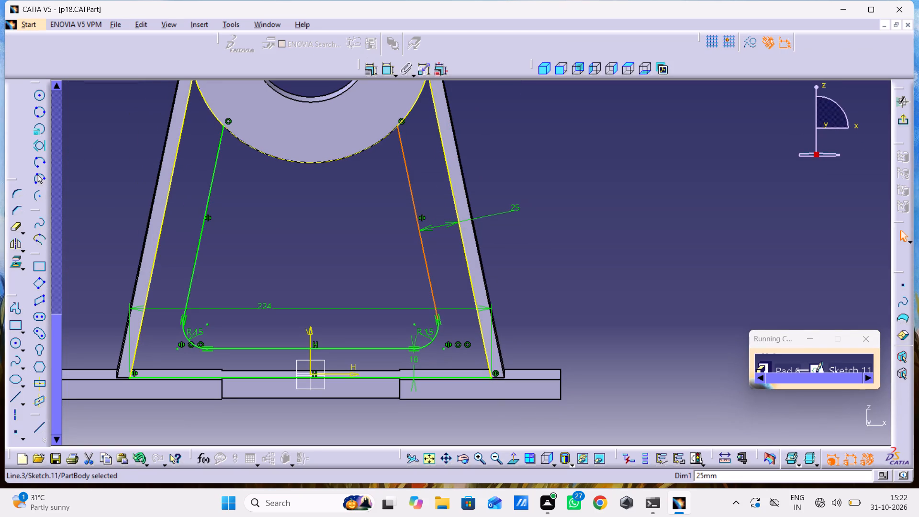
drag(314, 245, 313, 238)
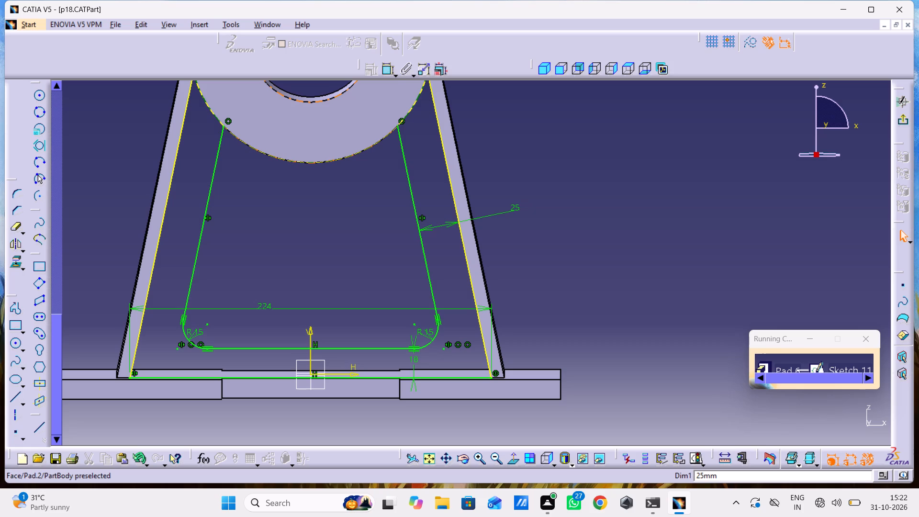
Run Sketch Analysis on the web profile sketch and select its Implicit Profile entry.
click(236, 24)
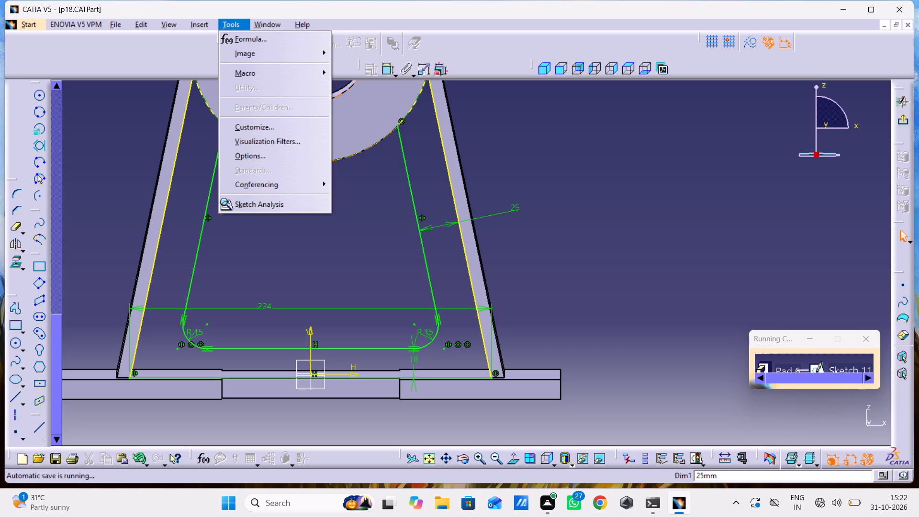
click(281, 202)
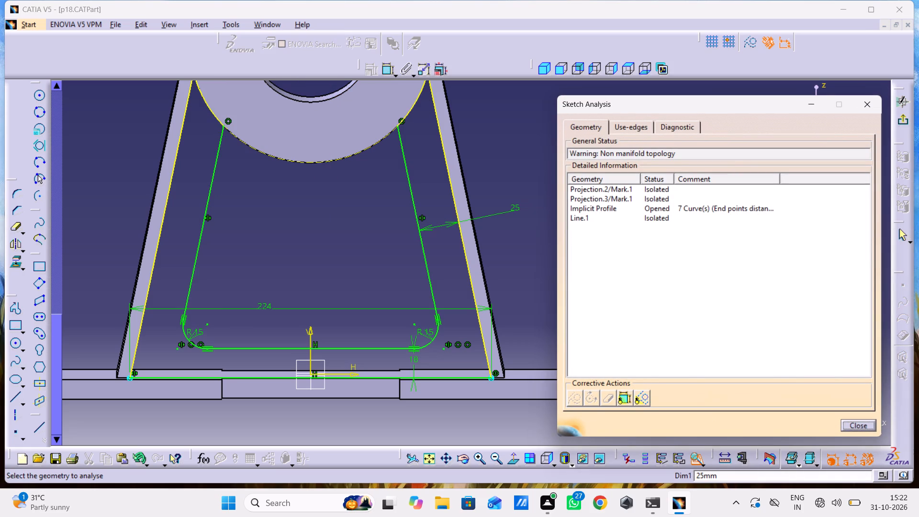
drag(663, 209, 663, 215)
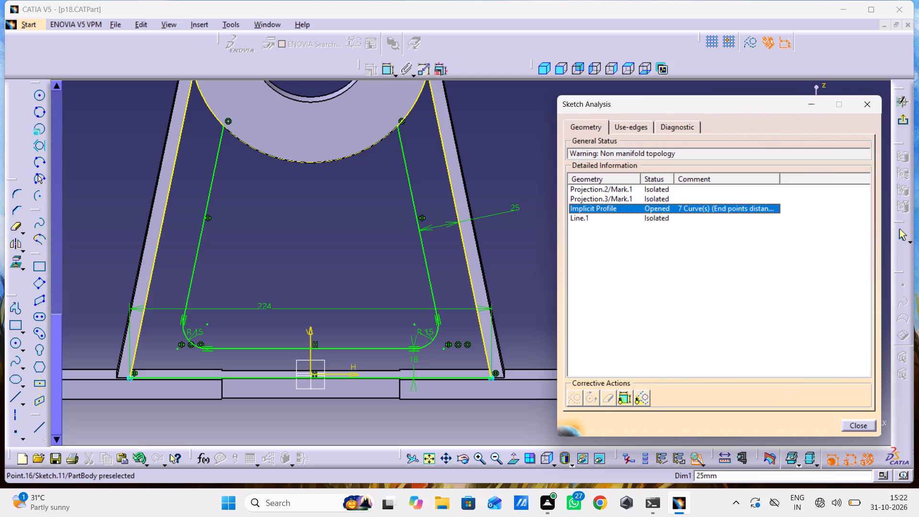
Examine how the base line's two ends meet the outer slanted sides at the lower corners, and close the sketch analysis.
middle_drag(497, 429, 490, 401)
right_click(497, 429)
middle_drag(489, 392, 385, 236)
middle_drag(471, 371, 461, 228)
right_drag(471, 371, 471, 367)
middle_drag(292, 319, 424, 225)
scroll(270, 311, down, 1)
middle_drag(270, 311, 309, 172)
right_click(270, 311)
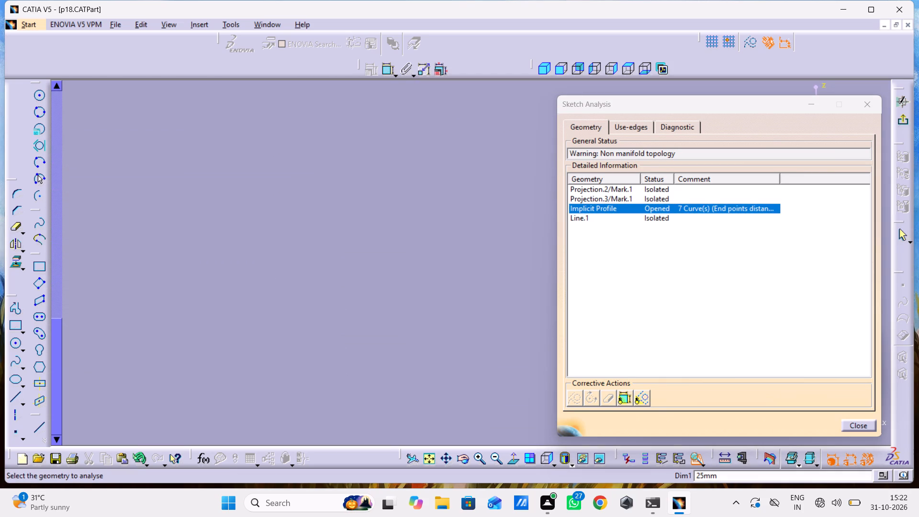
middle_drag(280, 283, 403, 435)
middle_drag(149, 225, 532, 433)
middle_drag(126, 250, 381, 302)
middle_drag(191, 287, 444, 228)
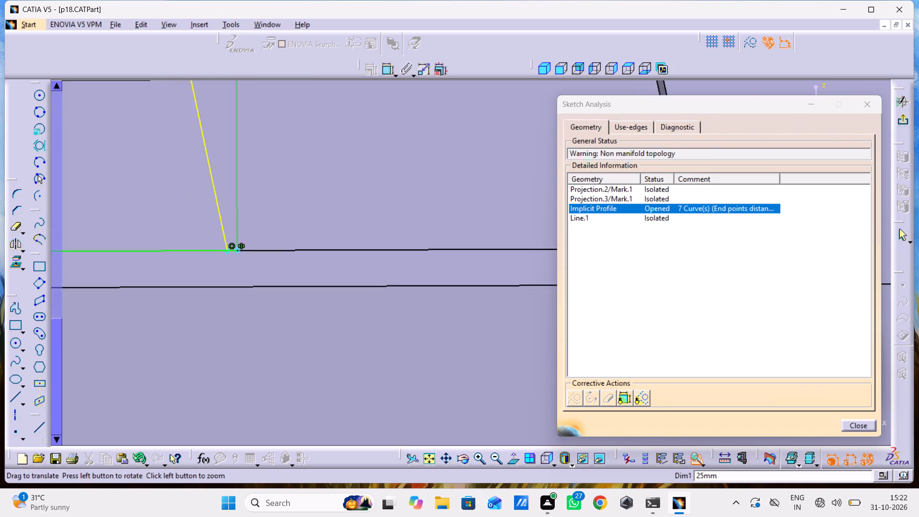
middle_drag(227, 289, 315, 301)
middle_drag(327, 347, 329, 262)
right_click(328, 347)
middle_drag(295, 299, 460, 311)
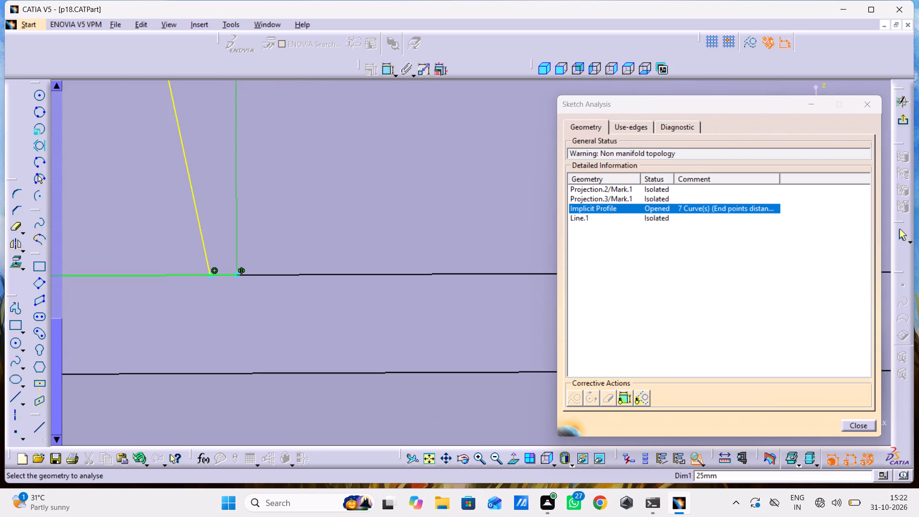
middle_drag(287, 340, 290, 355)
right_click(290, 339)
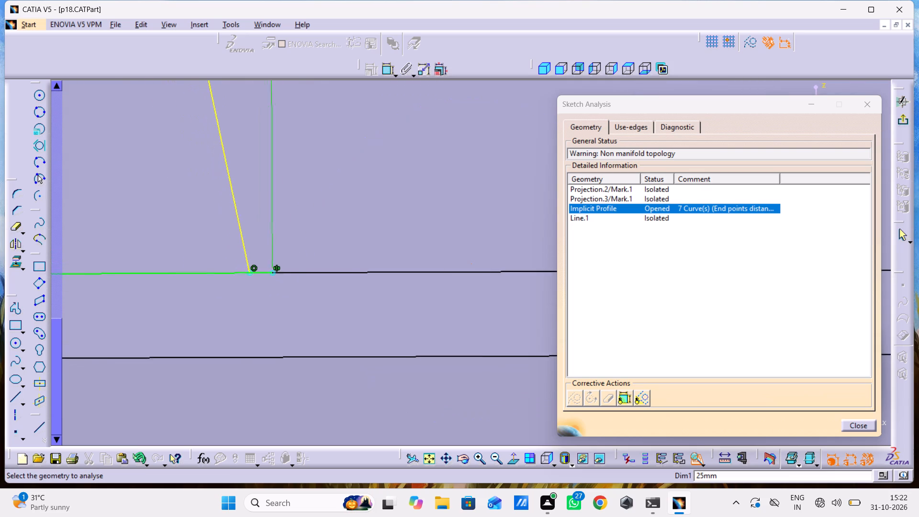
middle_drag(290, 355, 295, 481)
middle_drag(393, 346, 402, 376)
right_click(393, 346)
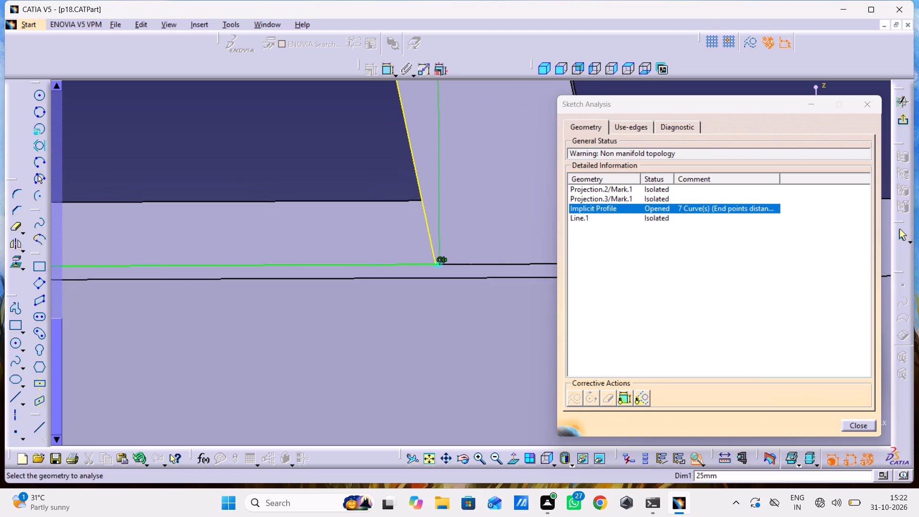
middle_drag(402, 376, 402, 406)
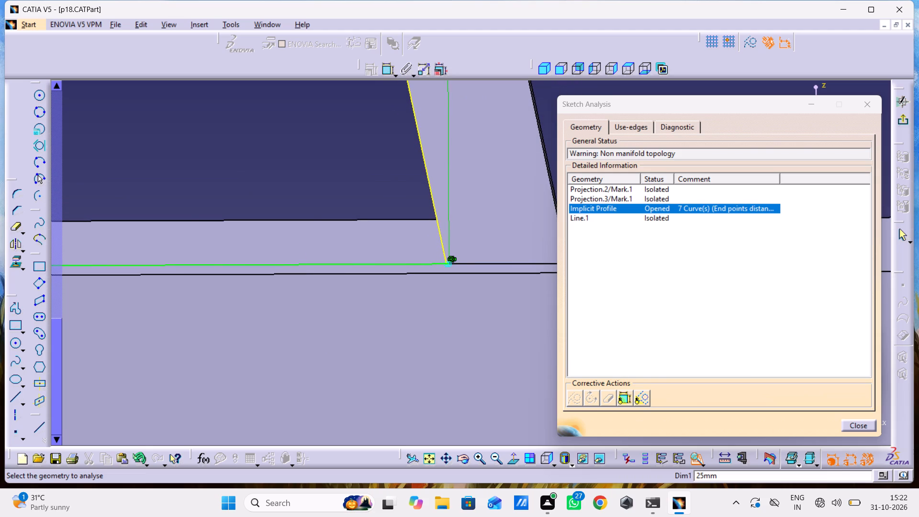
middle_drag(382, 340, 419, 387)
right_drag(387, 340, 419, 387)
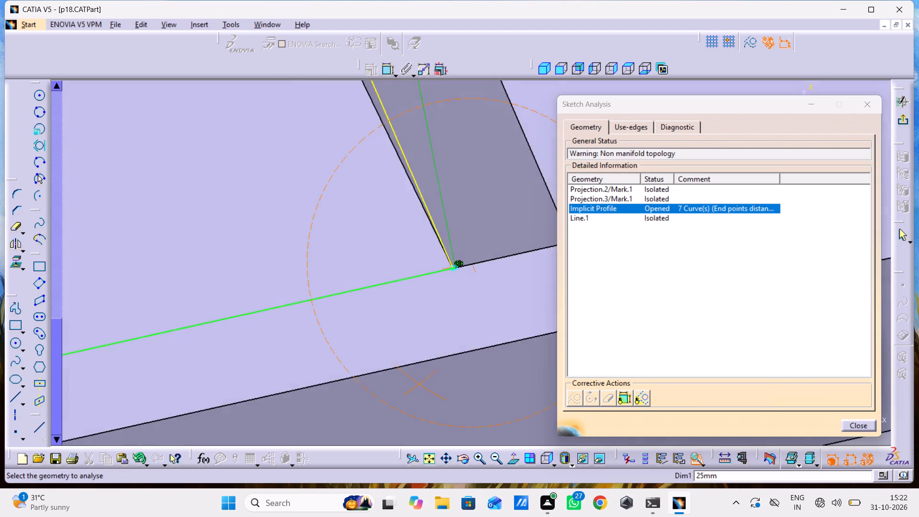
right_drag(419, 387, 407, 329)
middle_drag(419, 387, 407, 329)
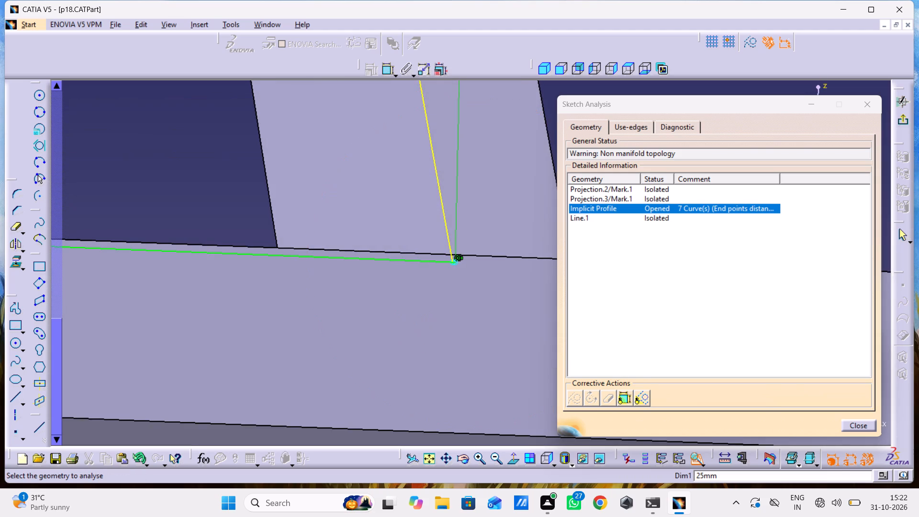
middle_drag(407, 329, 428, 404)
right_click(407, 329)
scroll(236, 353, down, 1)
middle_drag(250, 355, 619, 386)
middle_drag(402, 302, 672, 326)
middle_drag(560, 326, 649, 326)
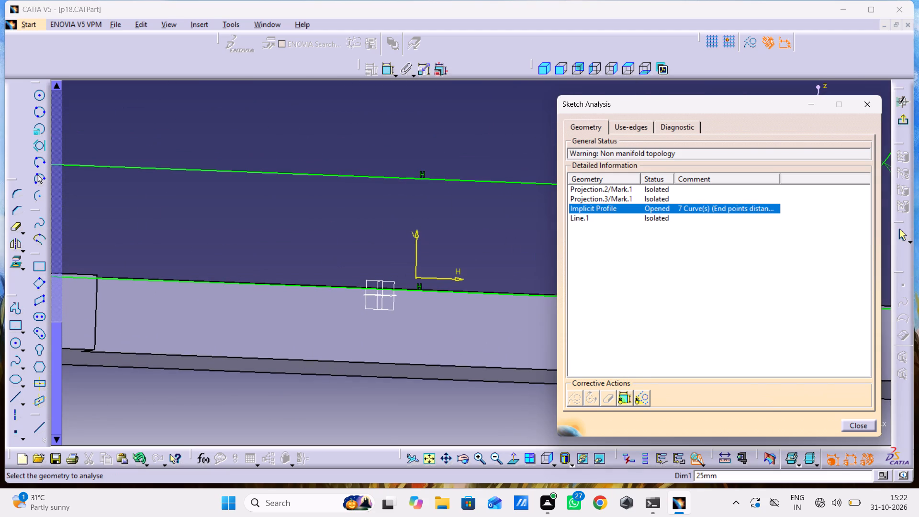
middle_drag(202, 255, 581, 320)
middle_drag(257, 298, 431, 285)
middle_drag(209, 339, 204, 276)
right_click(209, 339)
middle_drag(283, 246, 272, 296)
right_drag(283, 251, 272, 296)
middle_drag(246, 315, 276, 125)
scroll(246, 311, down, 1)
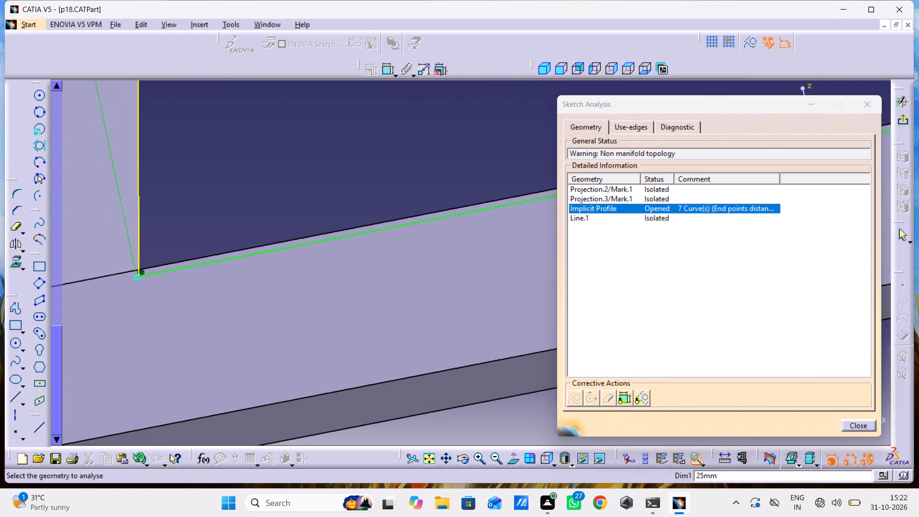
click(871, 109)
Quick Trim the base line's short overhang beyond the outer slanted side at the lower left corner, converting its length into a distance.
middle_drag(749, 250, 737, 381)
right_click(749, 250)
middle_drag(738, 250, 668, 283)
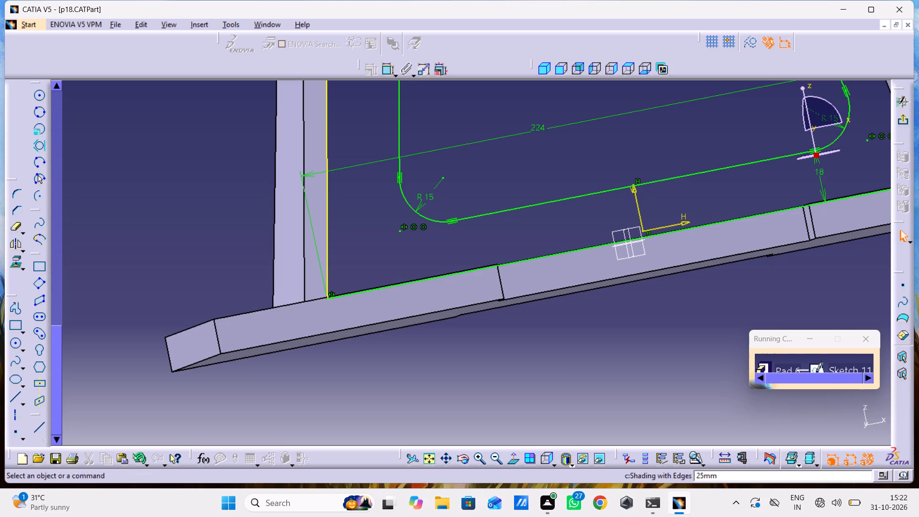
click(519, 461)
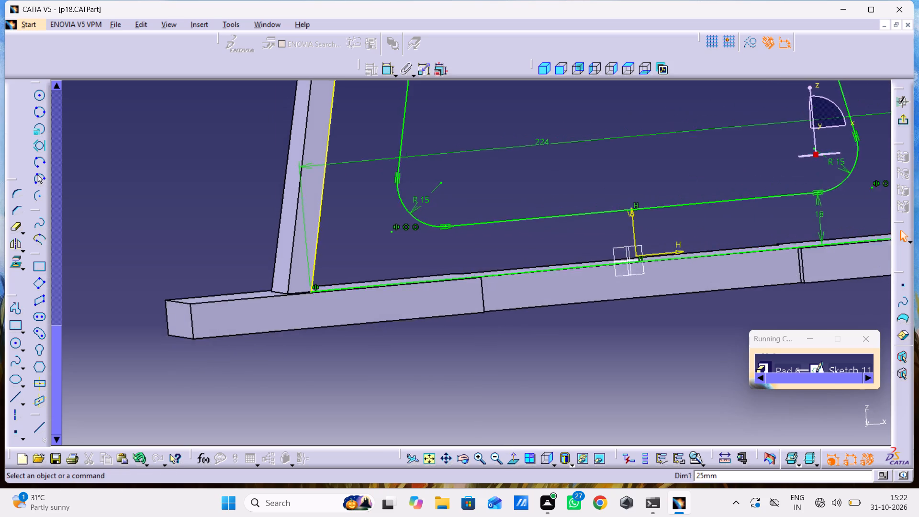
double_click(16, 231)
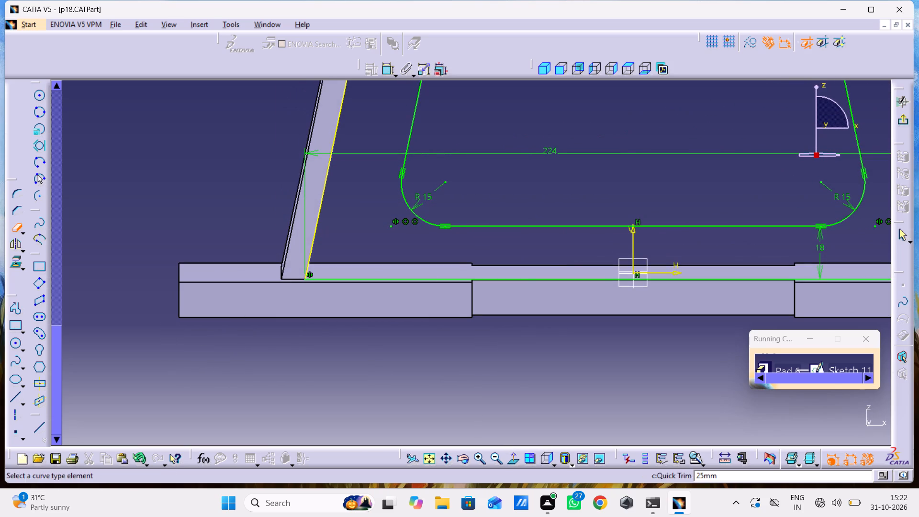
middle_drag(386, 350, 381, 237)
right_click(386, 350)
middle_drag(384, 292, 738, 237)
middle_drag(271, 326, 287, 326)
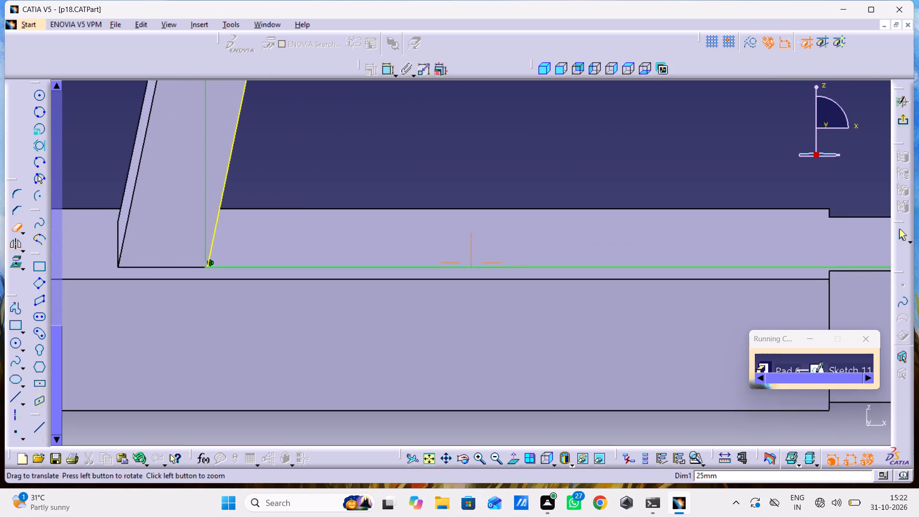
middle_drag(287, 326, 423, 306)
middle_drag(406, 321, 413, 171)
scroll(406, 321, down, 1)
right_click(406, 321)
middle_drag(303, 210, 809, 231)
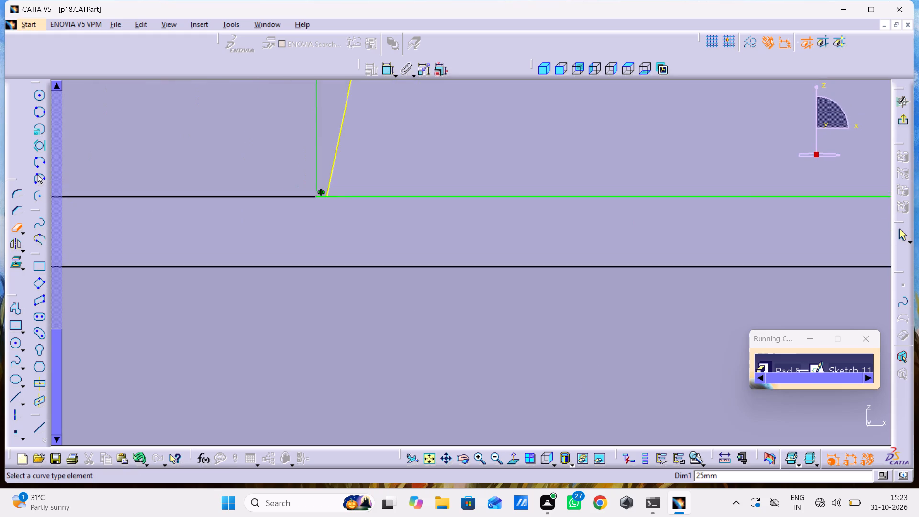
middle_drag(387, 259, 479, 288)
middle_drag(463, 289, 493, 145)
right_click(463, 289)
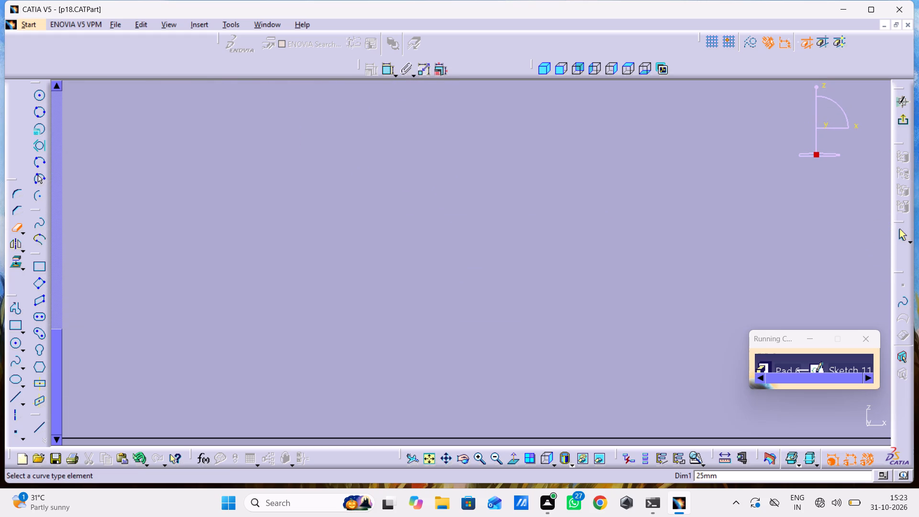
middle_drag(489, 206, 558, 431)
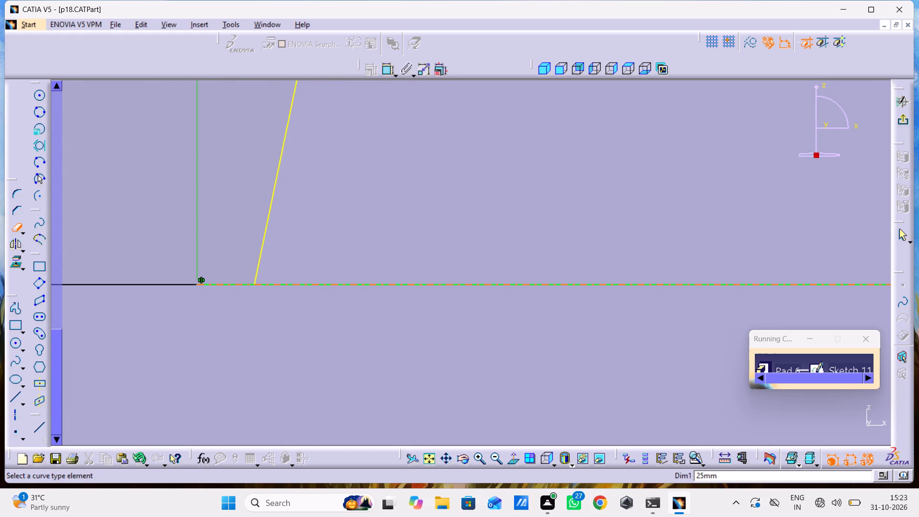
click(216, 286)
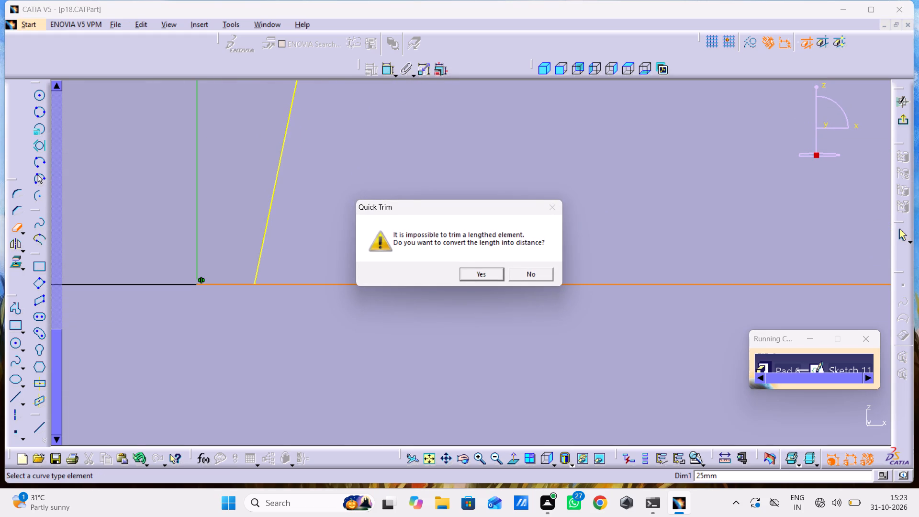
drag(485, 272, 485, 278)
Quick Trim the base line's short overhang beyond the outer slanted side at the profile's lower right corner.
scroll(380, 361, down, 1)
middle_drag(380, 361, 409, 417)
right_click(381, 360)
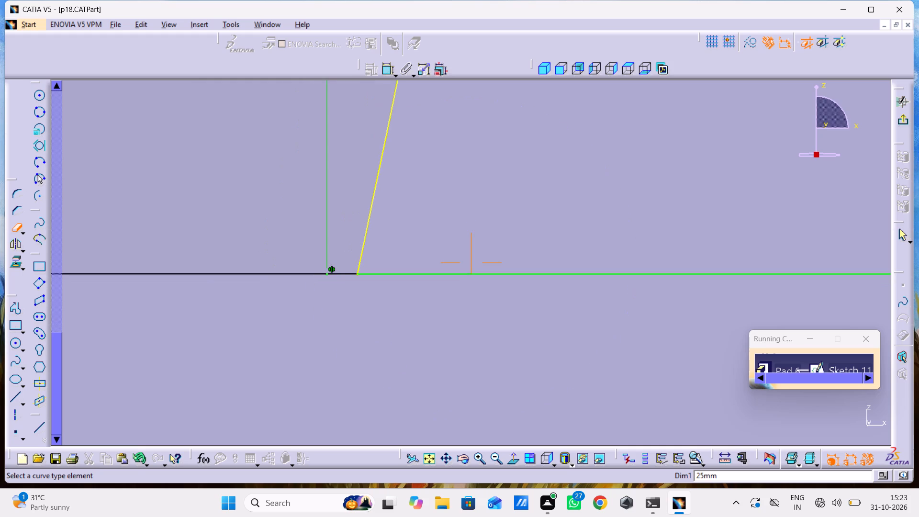
middle_drag(594, 326, 0, 330)
middle_drag(492, 265, 165, 315)
middle_drag(615, 322, 254, 316)
middle_drag(554, 301, 275, 301)
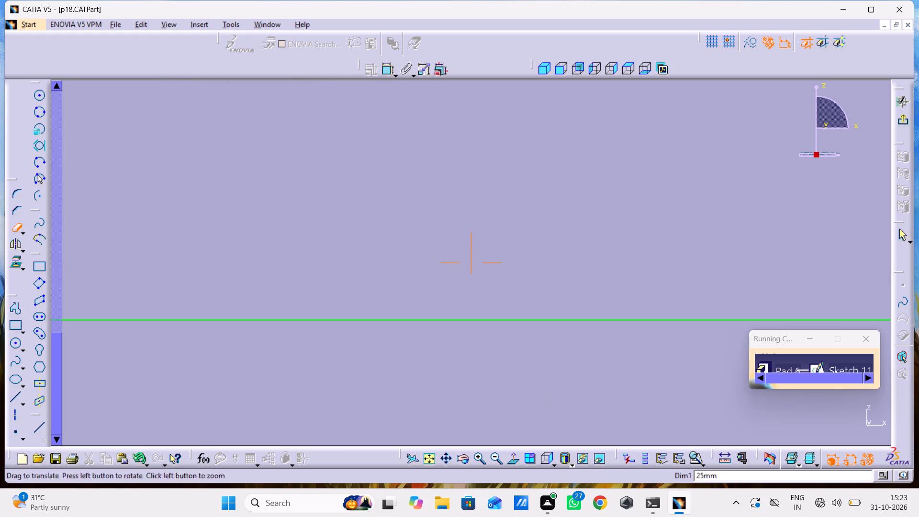
middle_drag(275, 301, 190, 301)
middle_drag(573, 307, 290, 300)
scroll(573, 307, down, 1)
middle_drag(705, 314, 132, 315)
middle_drag(598, 292, 173, 292)
middle_drag(577, 311, 477, 309)
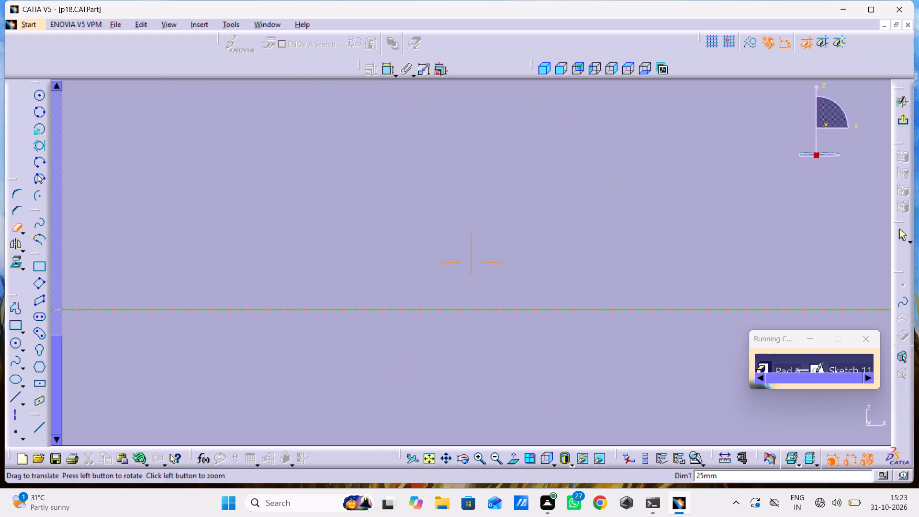
middle_drag(477, 309, 266, 309)
scroll(608, 303, down, 1)
middle_drag(608, 303, 191, 318)
middle_drag(526, 315, 243, 303)
middle_drag(447, 268, 471, 440)
right_click(447, 268)
scroll(585, 277, down, 1)
middle_drag(576, 281, 9, 292)
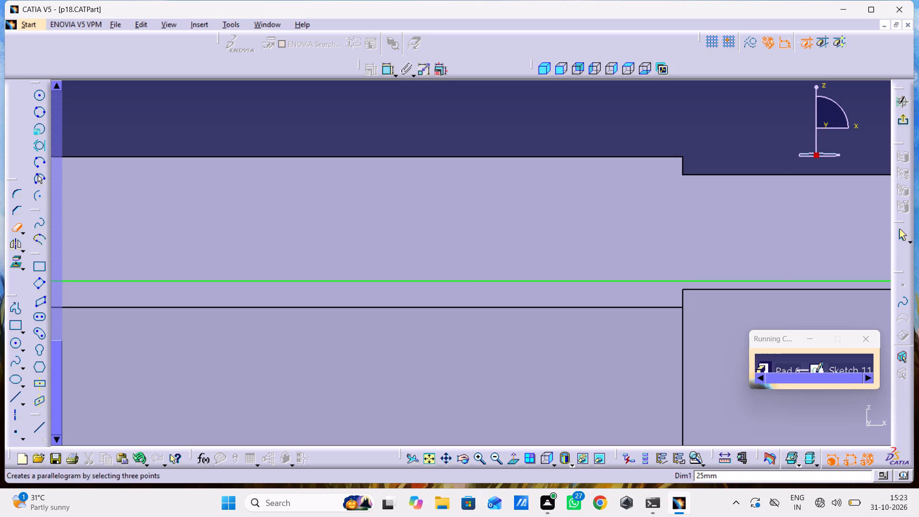
middle_drag(499, 288, 87, 287)
middle_drag(567, 285, 123, 283)
middle_drag(729, 285, 256, 284)
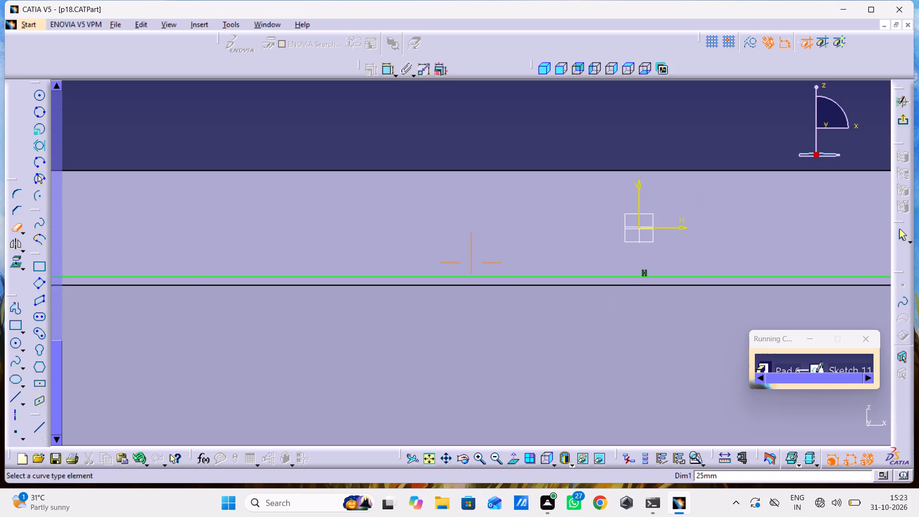
scroll(663, 296, down, 1)
middle_drag(663, 296, 680, 419)
right_click(664, 296)
middle_drag(690, 270, 608, 270)
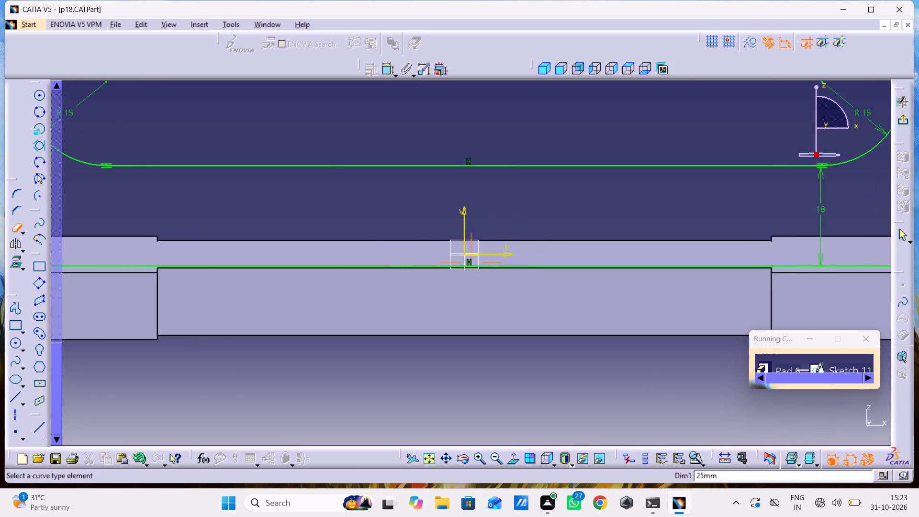
middle_drag(608, 270, 202, 251)
middle_drag(717, 269, 720, 179)
right_click(717, 269)
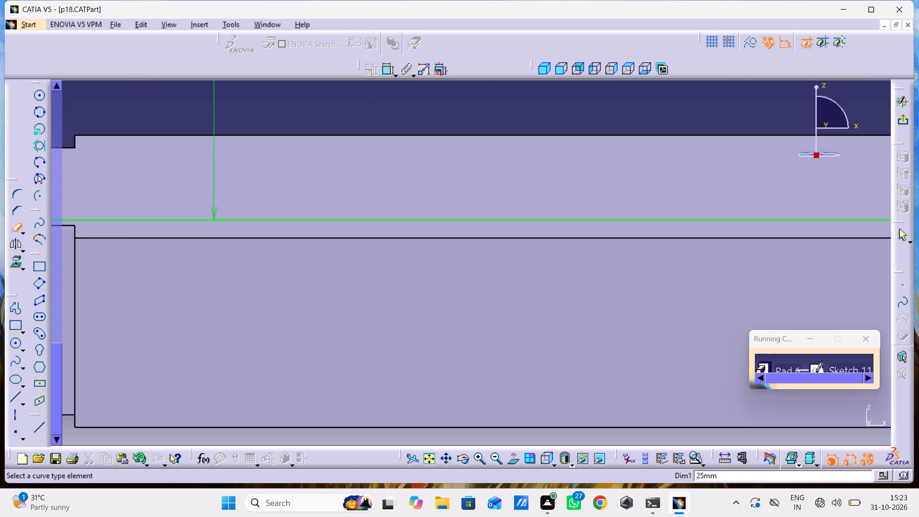
scroll(772, 202, down, 1)
middle_drag(769, 202, 192, 266)
middle_drag(573, 326, 597, 160)
right_click(573, 326)
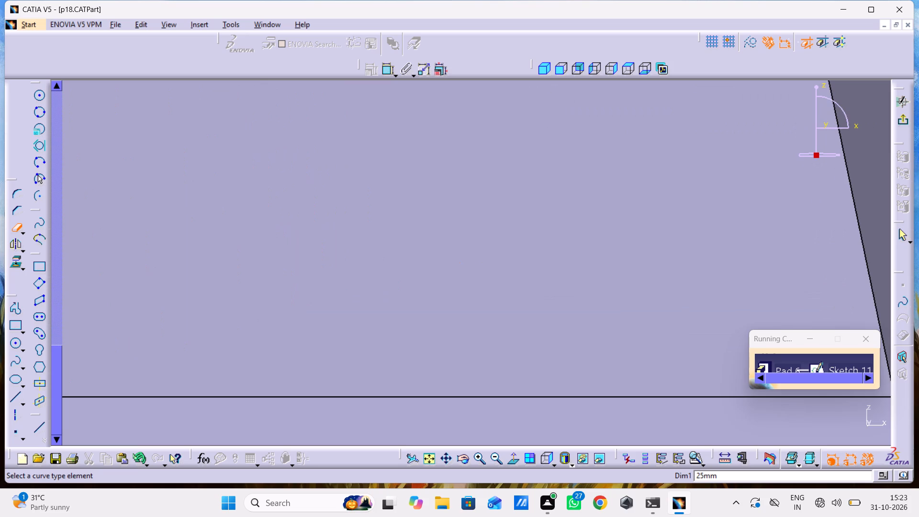
middle_drag(487, 267, 898, 56)
middle_drag(543, 244, 583, 161)
scroll(543, 244, down, 1)
right_click(543, 244)
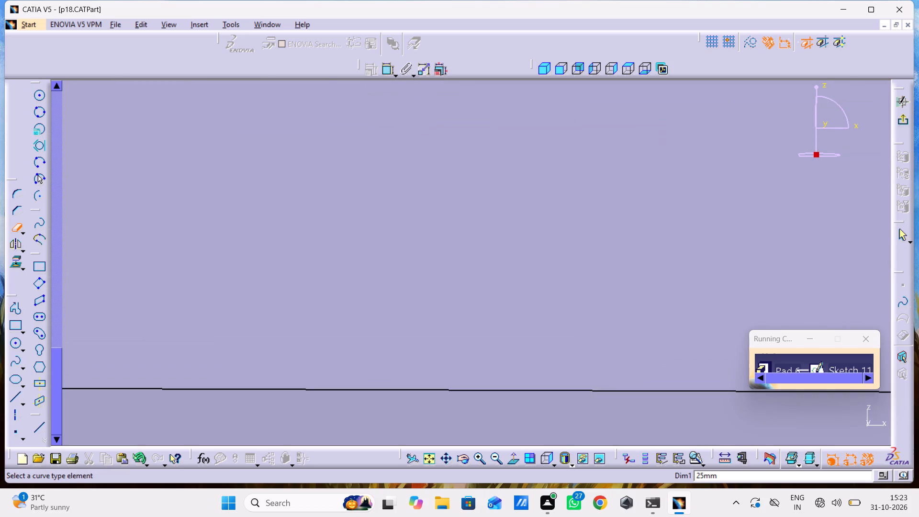
middle_drag(550, 204, 539, 374)
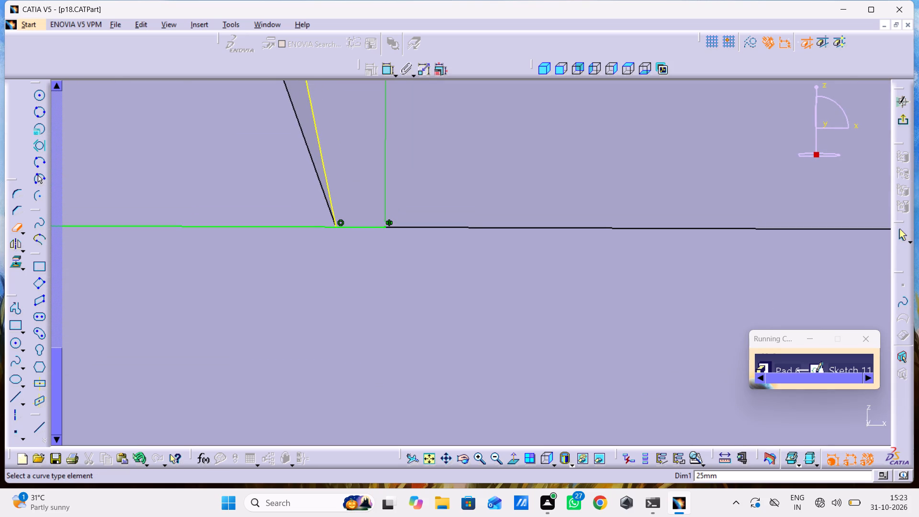
click(372, 225)
middle_drag(359, 304, 404, 431)
right_click(359, 304)
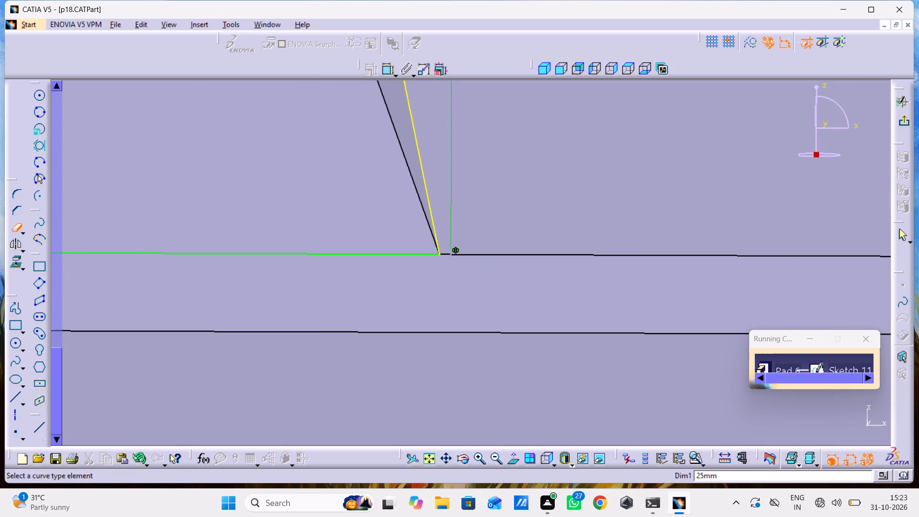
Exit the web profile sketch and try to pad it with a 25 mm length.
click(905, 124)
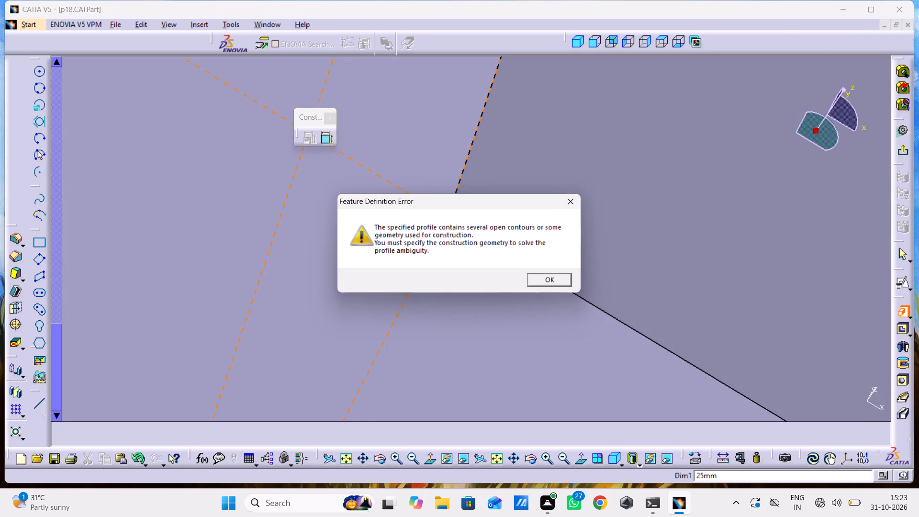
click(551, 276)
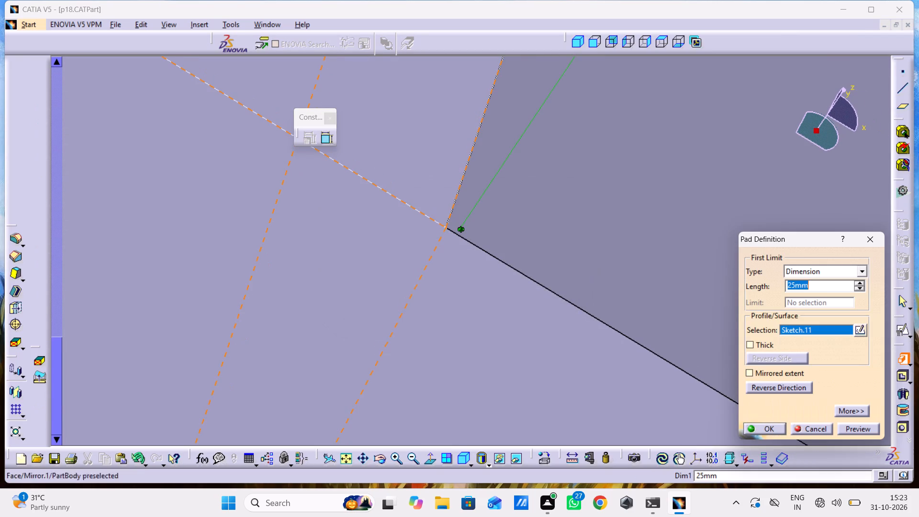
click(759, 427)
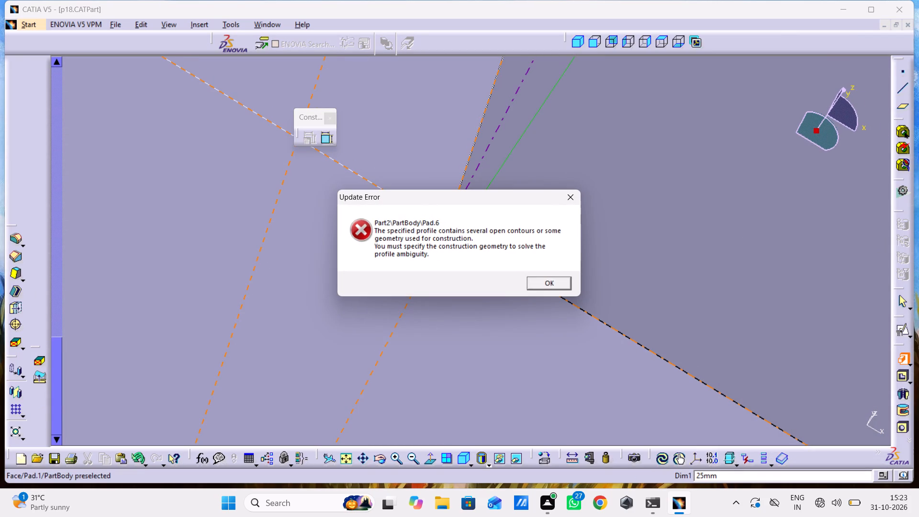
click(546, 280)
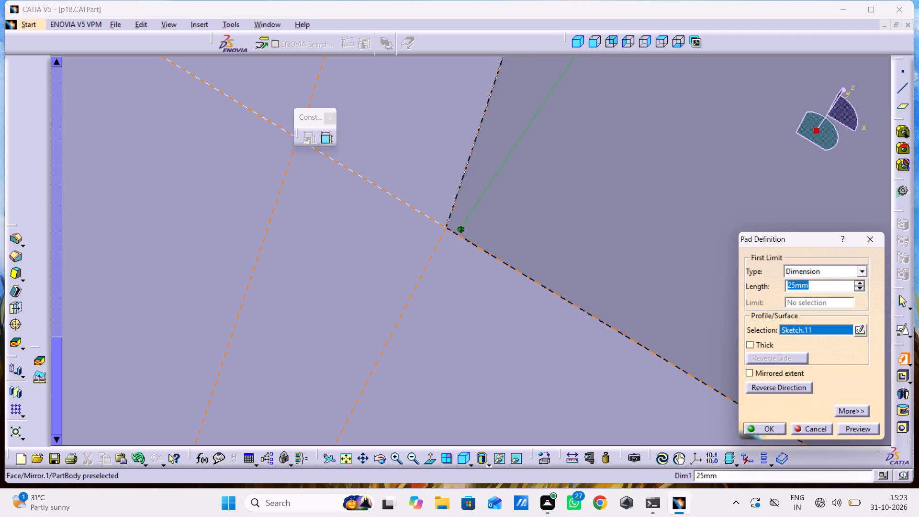
Reopen the pad's profile sketch, run Sketch Analysis on it, and select the Implicit Profile entry made of 3 curves.
click(860, 328)
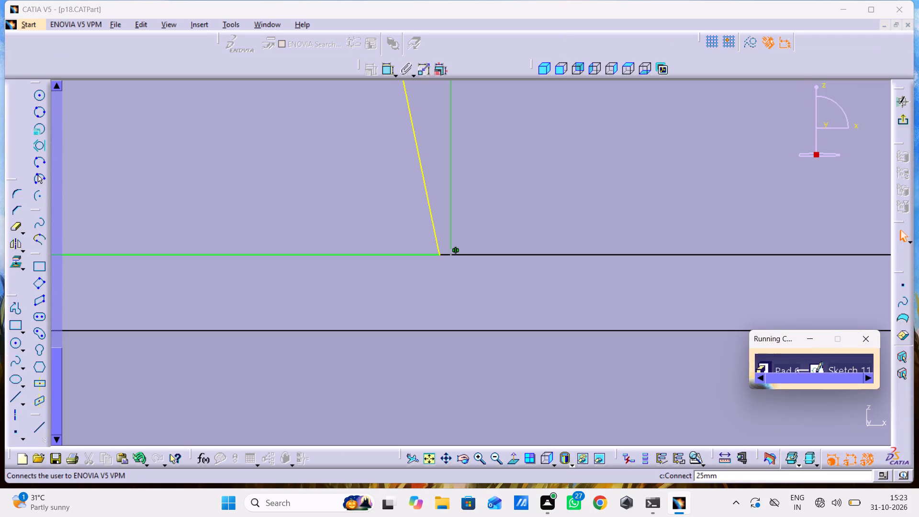
drag(225, 24, 226, 39)
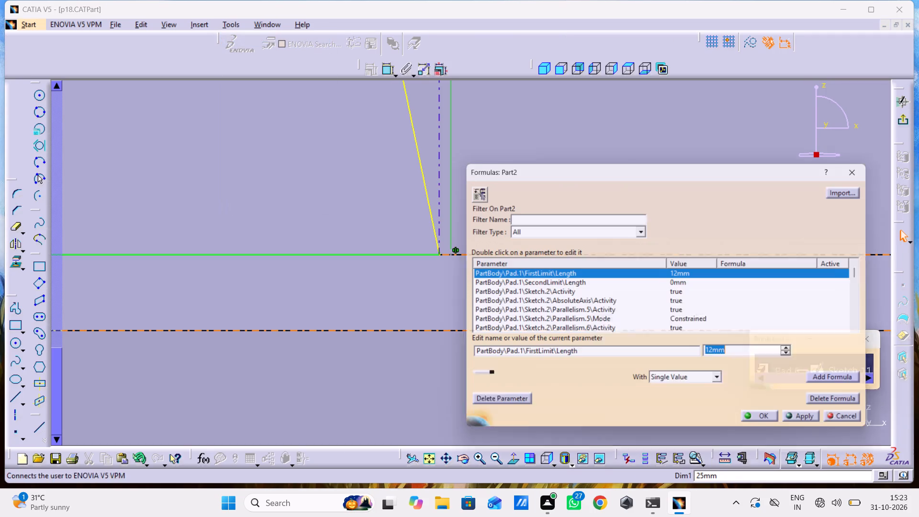
drag(869, 168, 864, 174)
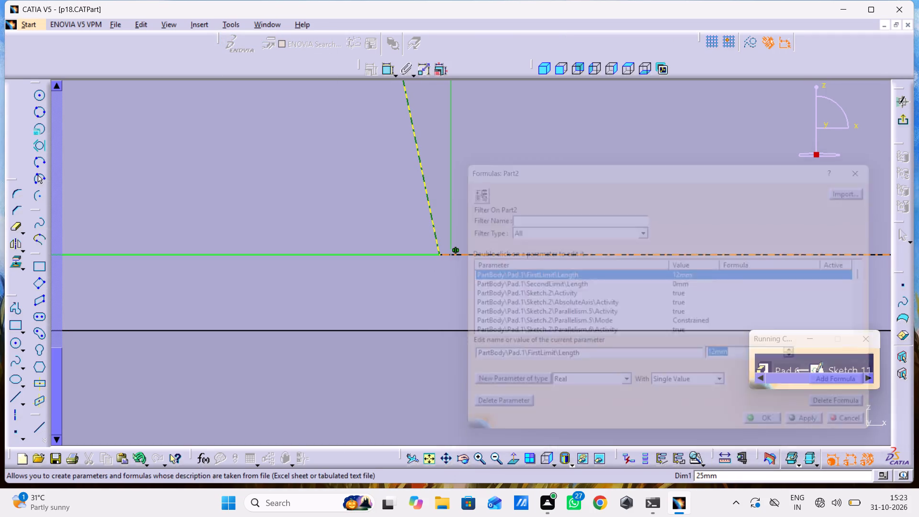
drag(227, 23, 227, 28)
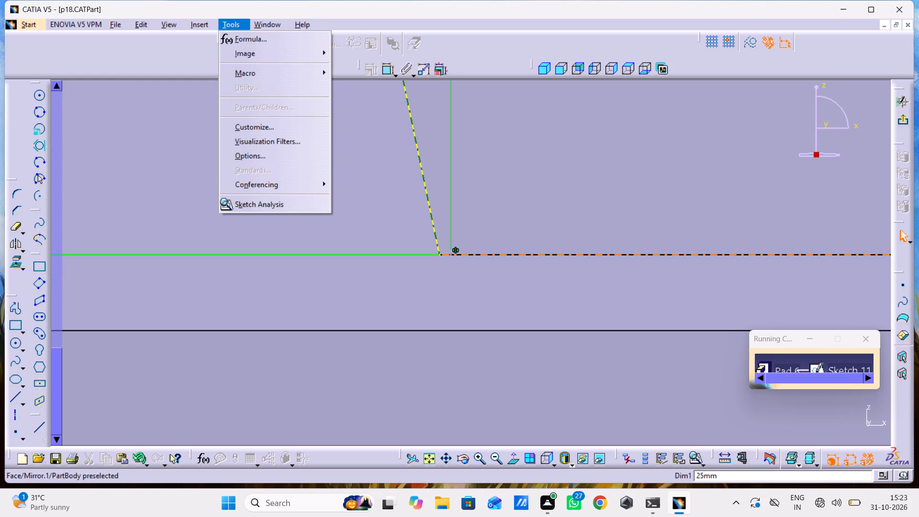
click(269, 204)
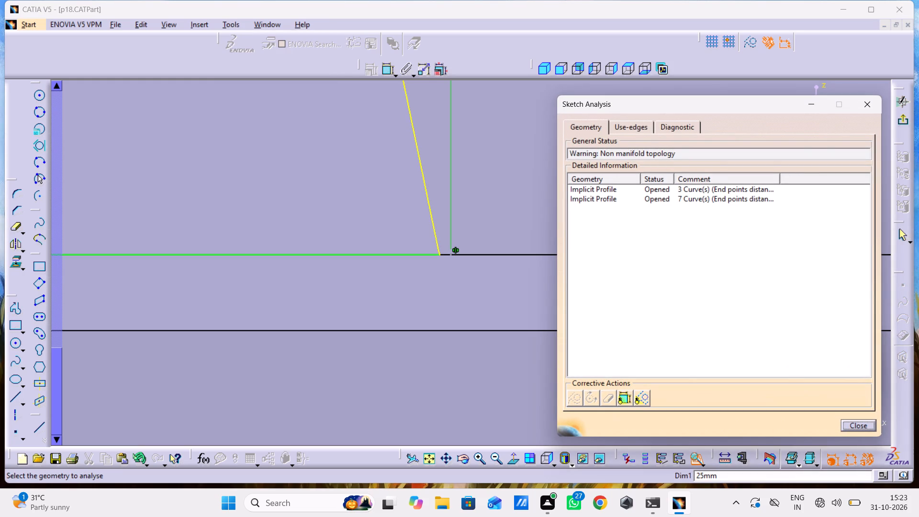
click(665, 192)
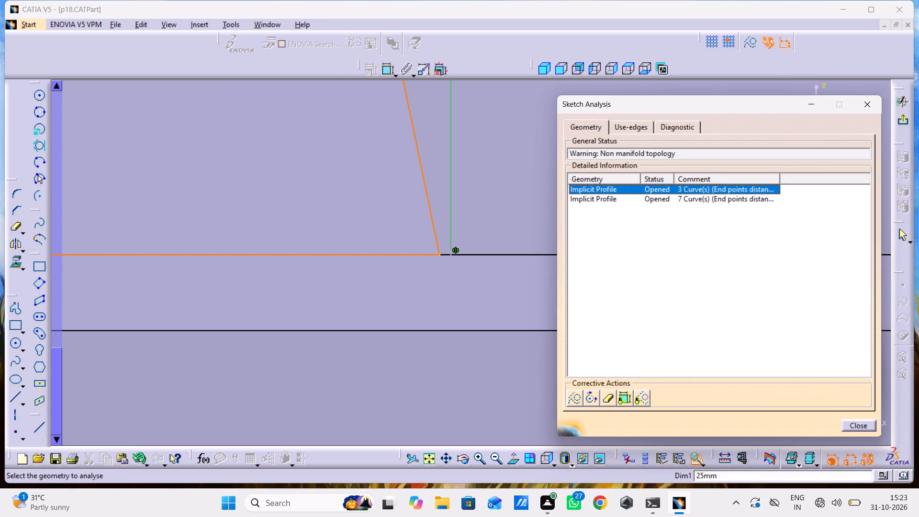
Follow the selected profile's outer slanted side up from the lower corner to the ring boss, checking both upper ends.
middle_drag(364, 243, 393, 360)
right_click(364, 243)
middle_drag(393, 294, 324, 501)
middle_drag(345, 272, 403, 516)
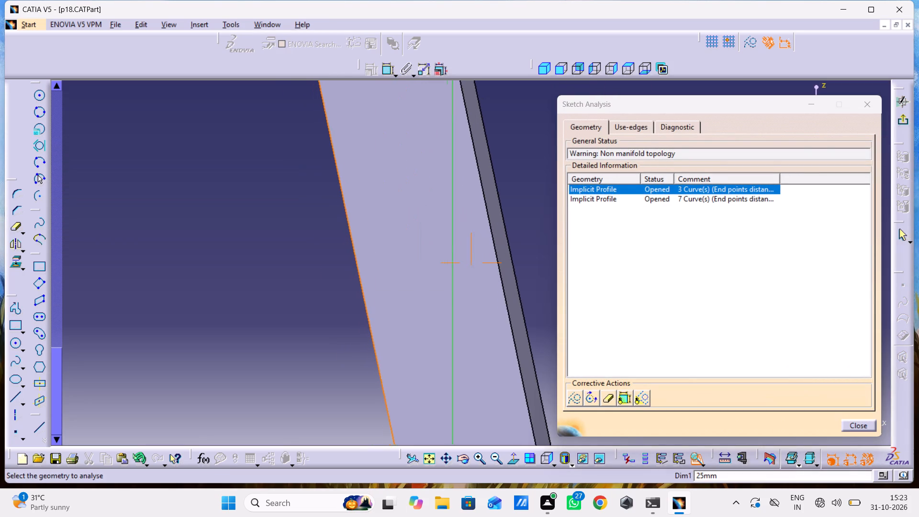
middle_drag(325, 236, 331, 401)
right_click(325, 236)
middle_drag(305, 361, 306, 507)
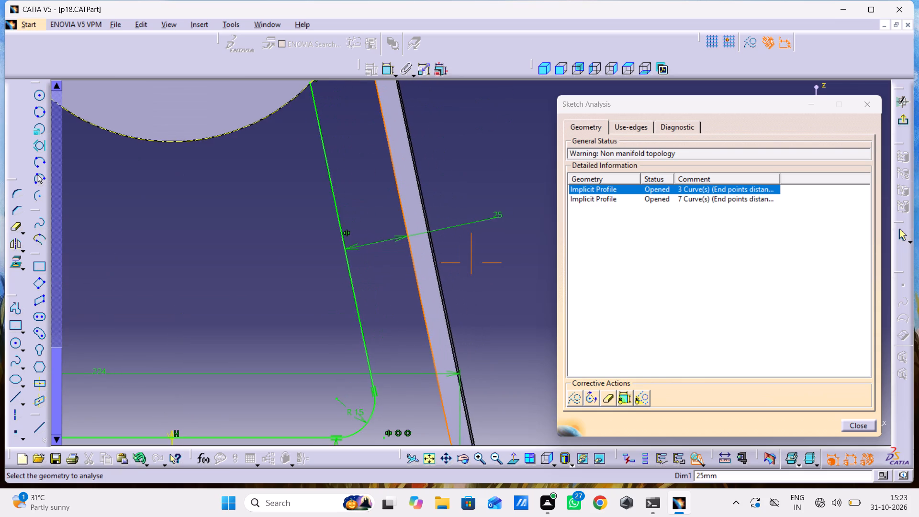
middle_drag(312, 202, 313, 356)
middle_drag(359, 270, 359, 271)
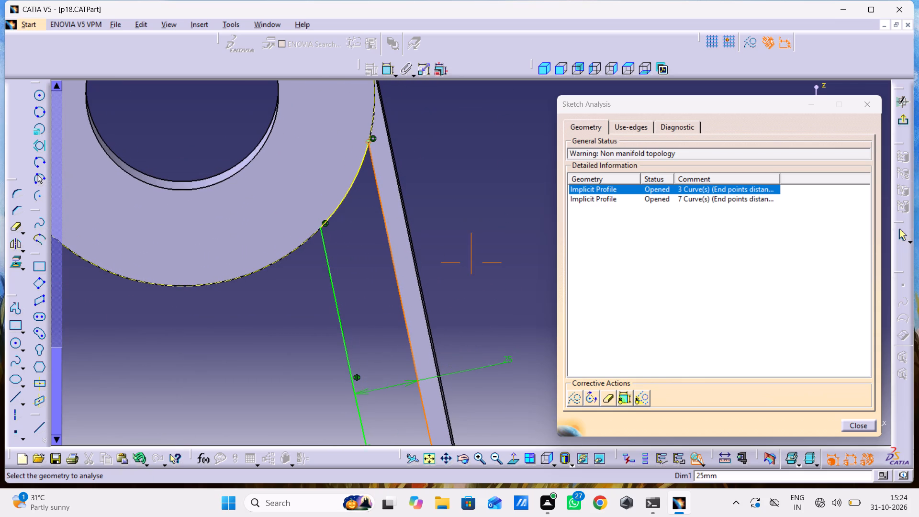
middle_drag(359, 271, 515, 305)
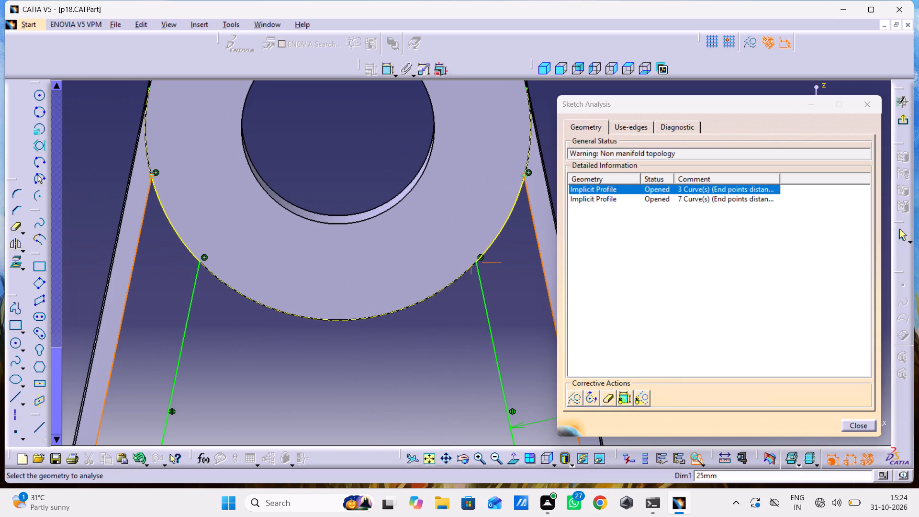
middle_drag(515, 305, 371, 351)
Examine closely where the right outer slanted side meets the ring boss arc, and close the sketch analysis.
scroll(465, 299, down, 1)
middle_drag(465, 299, 457, 212)
right_click(465, 298)
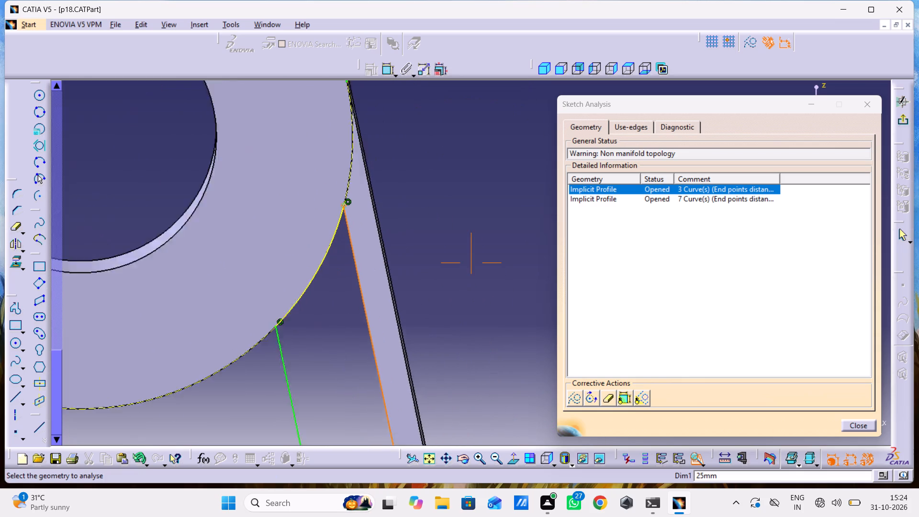
middle_drag(457, 212, 459, 94)
middle_drag(300, 225, 722, 434)
middle_drag(497, 286, 804, 516)
middle_drag(503, 318, 580, 415)
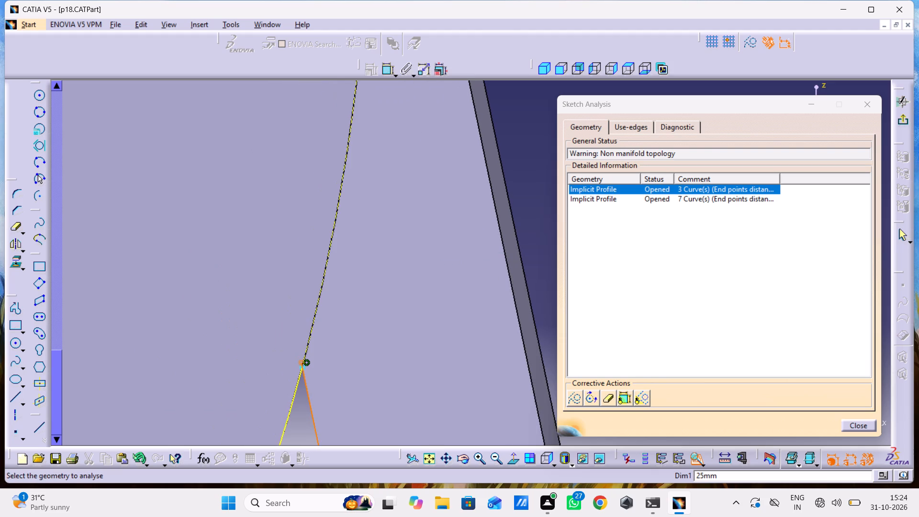
middle_drag(460, 412, 466, 354)
right_click(460, 412)
middle_drag(436, 342, 513, 154)
middle_drag(450, 219, 508, 123)
right_click(450, 219)
middle_drag(258, 284, 528, 228)
scroll(367, 276, down, 1)
middle_drag(431, 252, 670, 196)
middle_drag(355, 304, 520, 307)
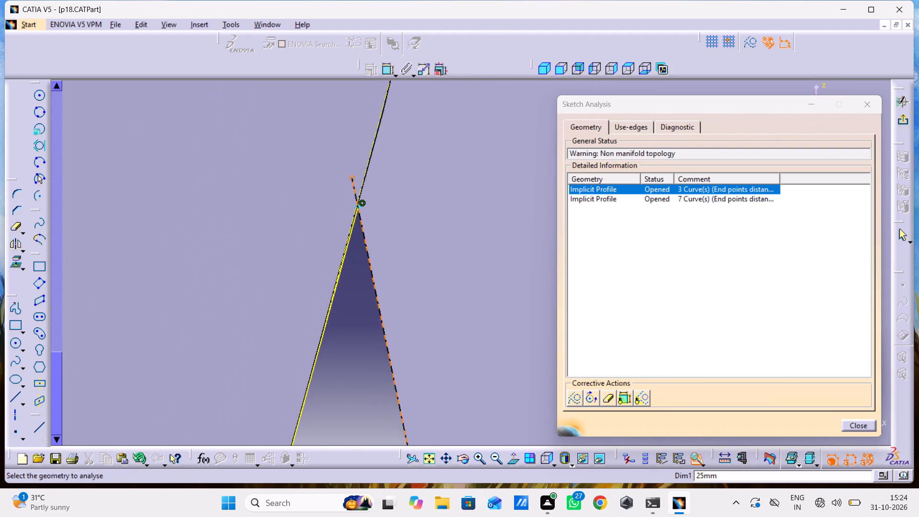
middle_drag(371, 285, 415, 156)
right_click(388, 238)
middle_drag(424, 218, 445, 275)
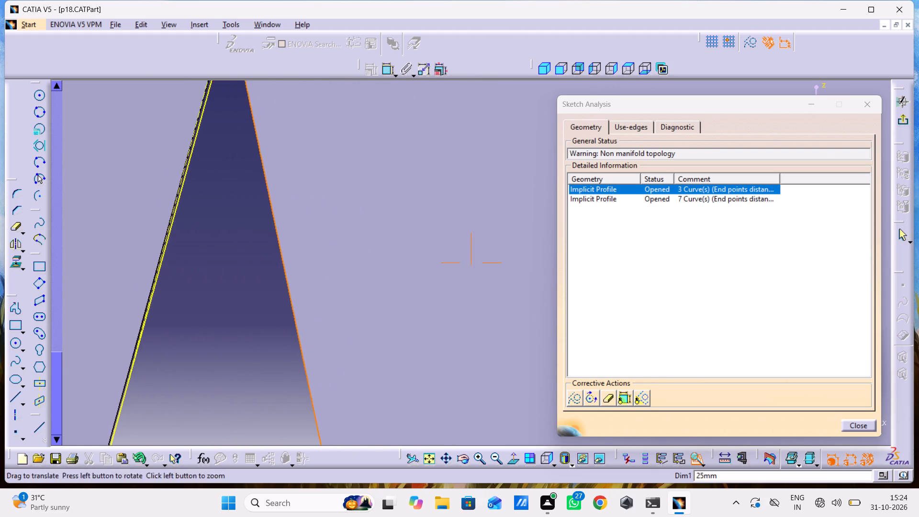
middle_drag(445, 275, 498, 434)
middle_drag(363, 223, 396, 278)
right_click(369, 353)
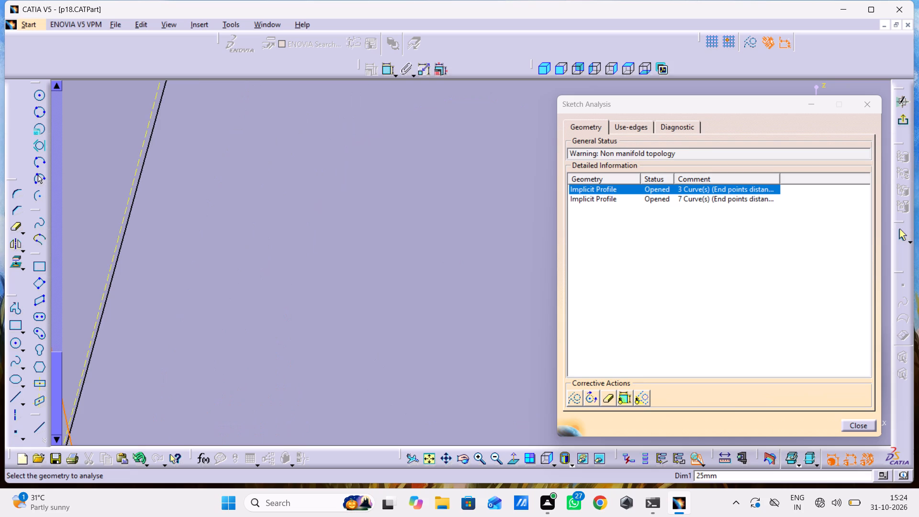
middle_drag(331, 326, 515, 248)
middle_drag(455, 284, 484, 252)
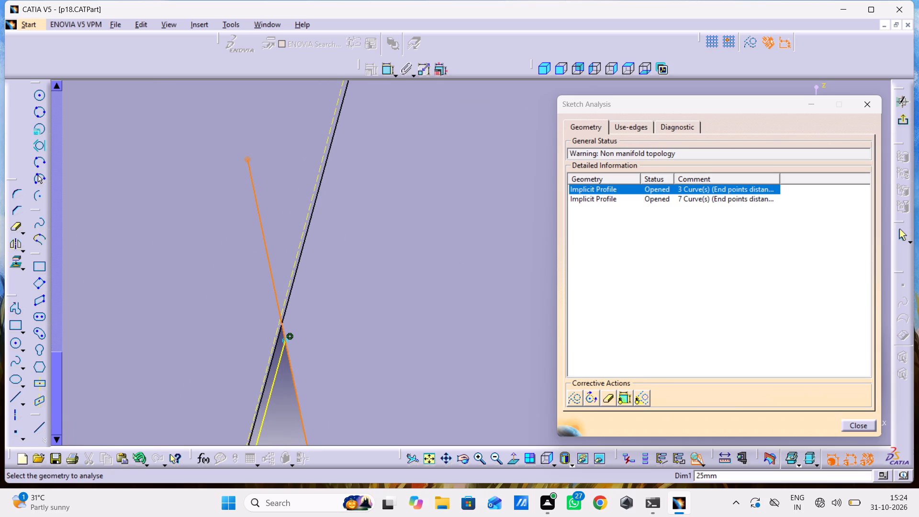
drag(861, 110, 863, 115)
click(865, 109)
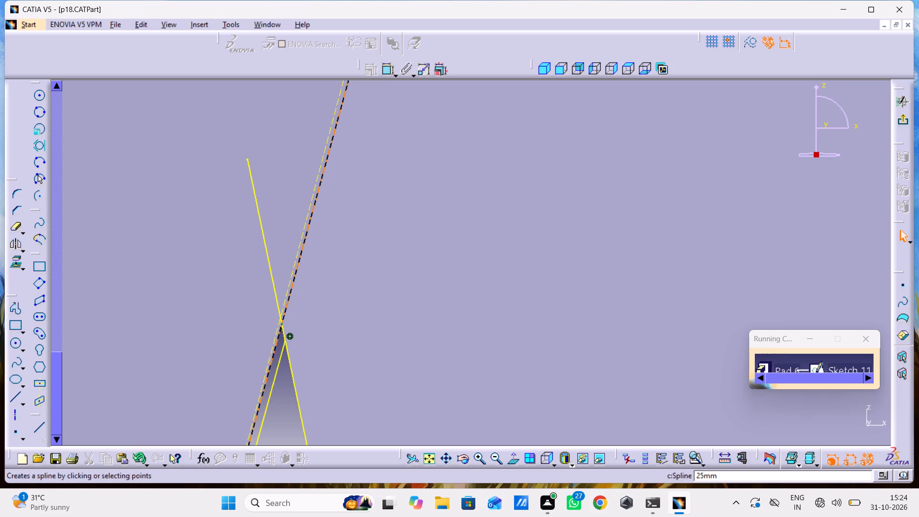
Quick Trim the right outer slanted side's short overhang above its crossing with the ring boss arc.
double_click(16, 229)
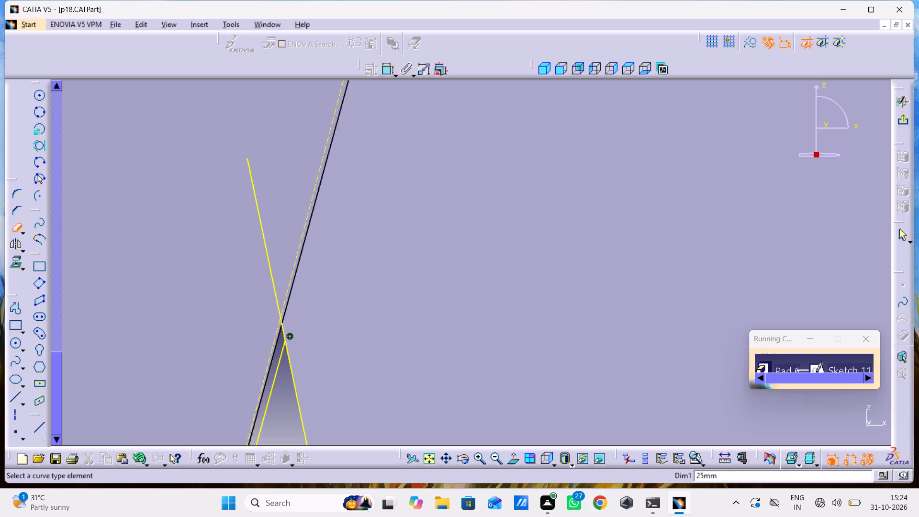
click(258, 221)
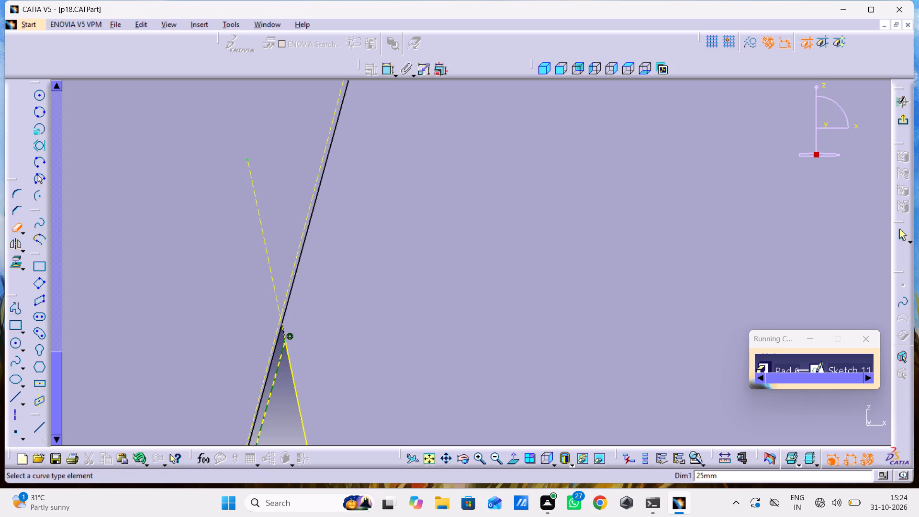
Quick Trim the left outer slanted side's short overhang above its crossing with the ring boss arc.
middle_drag(338, 386, 353, 465)
right_click(338, 386)
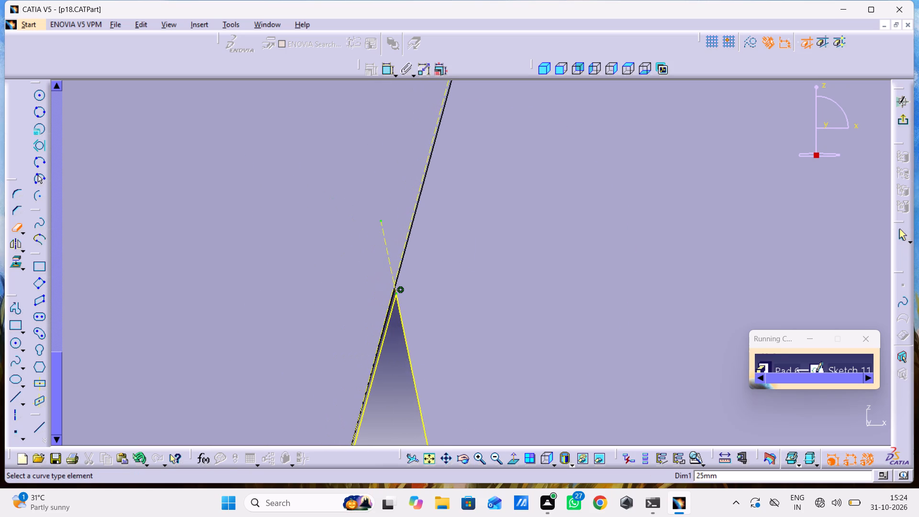
middle_drag(306, 318, 339, 435)
right_click(309, 318)
middle_drag(280, 318, 775, 241)
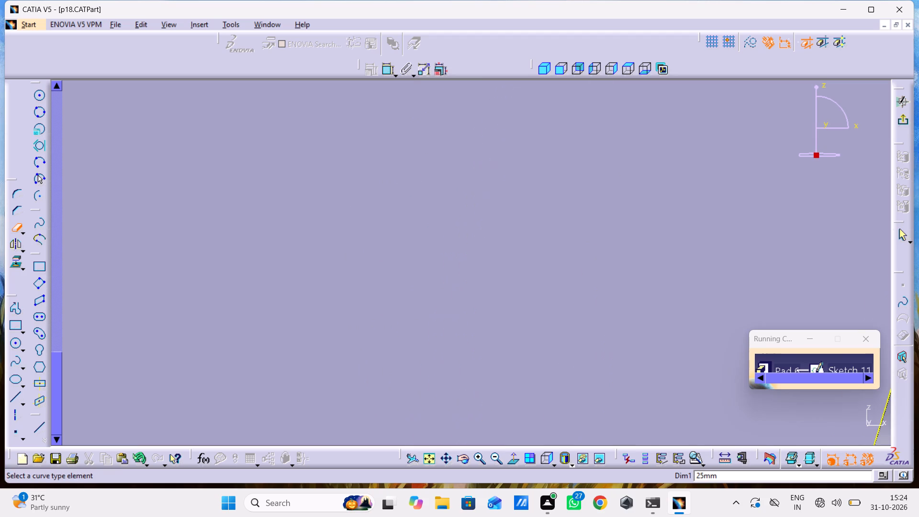
scroll(545, 261, down, 1)
middle_drag(545, 261, 578, 506)
right_click(545, 261)
middle_drag(409, 294, 701, 238)
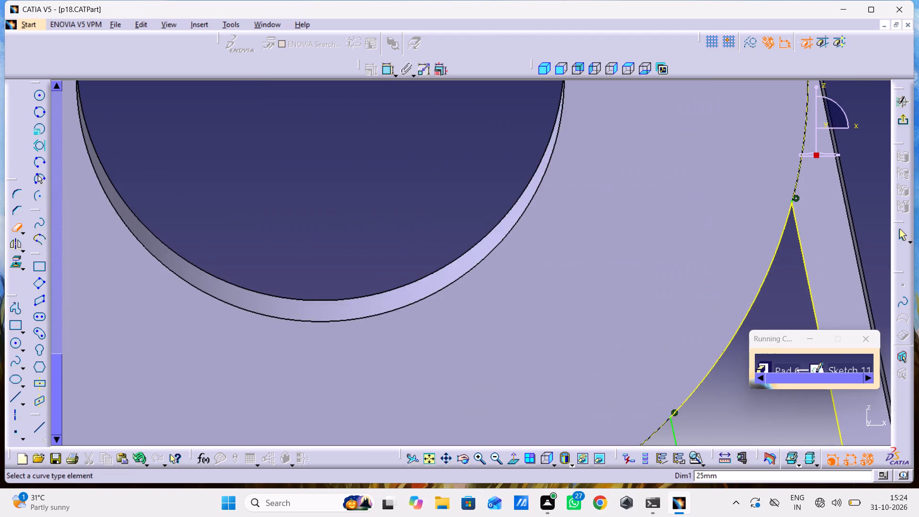
middle_drag(409, 286, 804, 326)
middle_drag(278, 287, 313, 220)
right_click(282, 287)
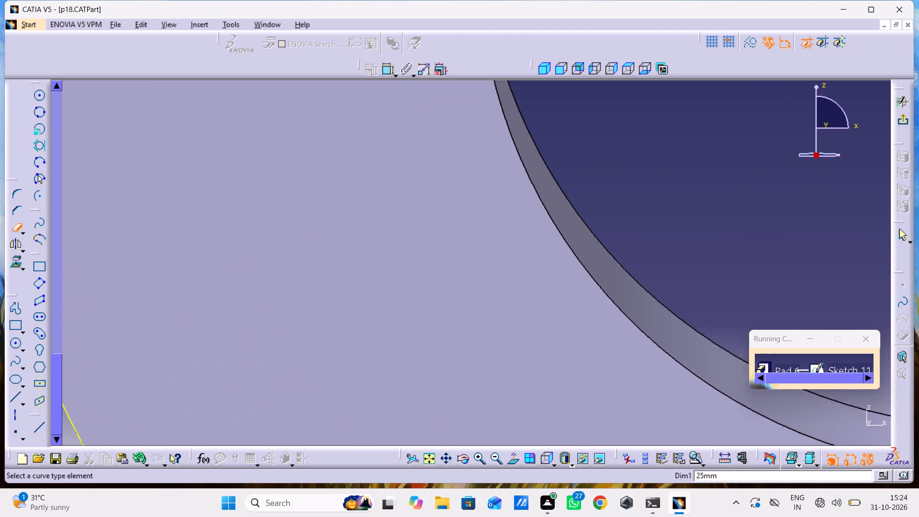
middle_drag(313, 220, 327, 199)
middle_drag(268, 253, 721, 283)
middle_drag(488, 308, 527, 247)
right_click(499, 308)
middle_drag(464, 263, 489, 275)
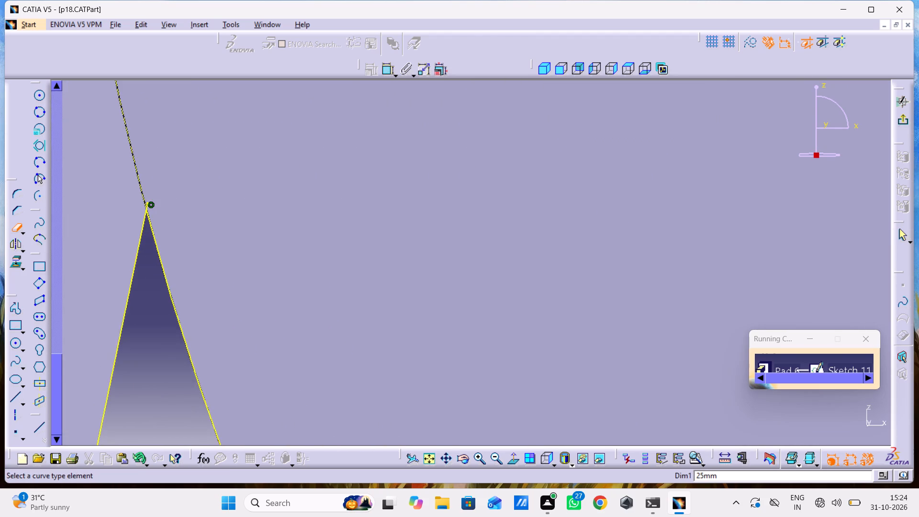
middle_drag(489, 275, 790, 313)
scroll(719, 307, down, 1)
middle_drag(550, 318, 628, 173)
right_click(550, 318)
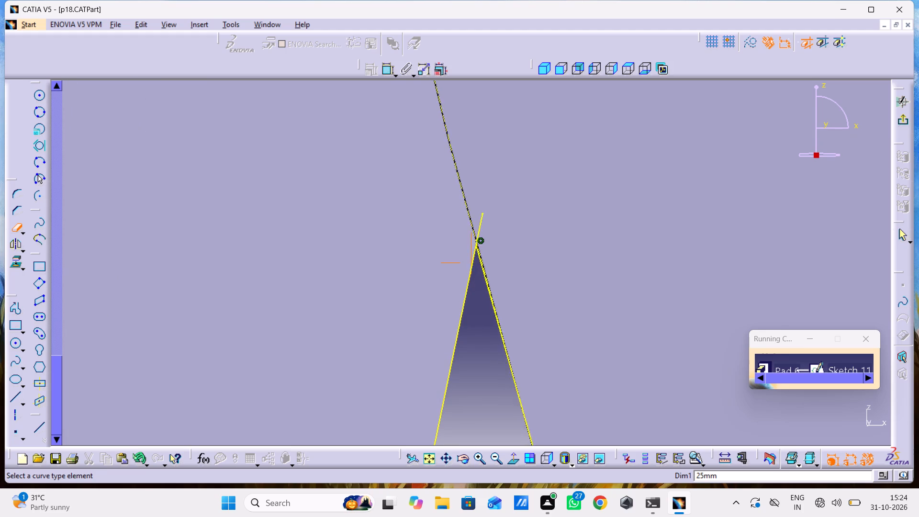
middle_drag(628, 173, 704, 60)
middle_drag(677, 201, 568, 391)
middle_drag(556, 392, 579, 354)
right_click(557, 391)
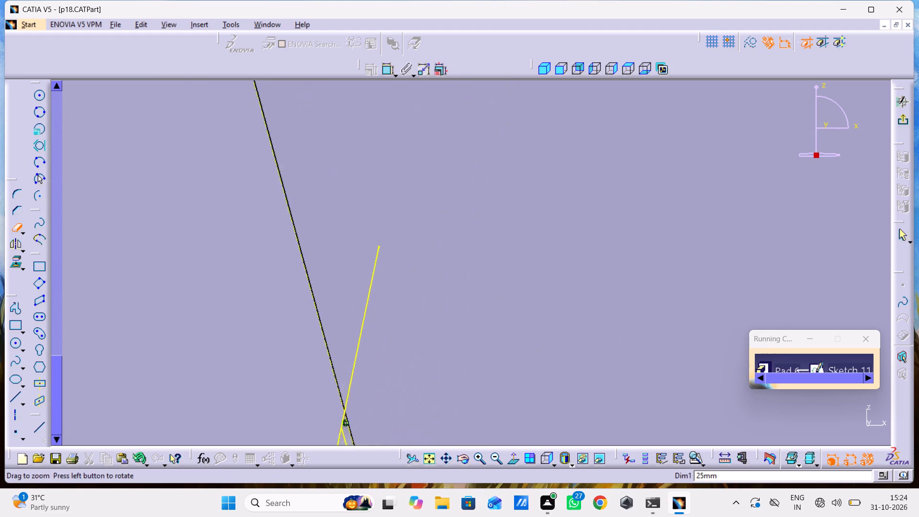
middle_drag(579, 354, 588, 334)
middle_drag(526, 368, 579, 217)
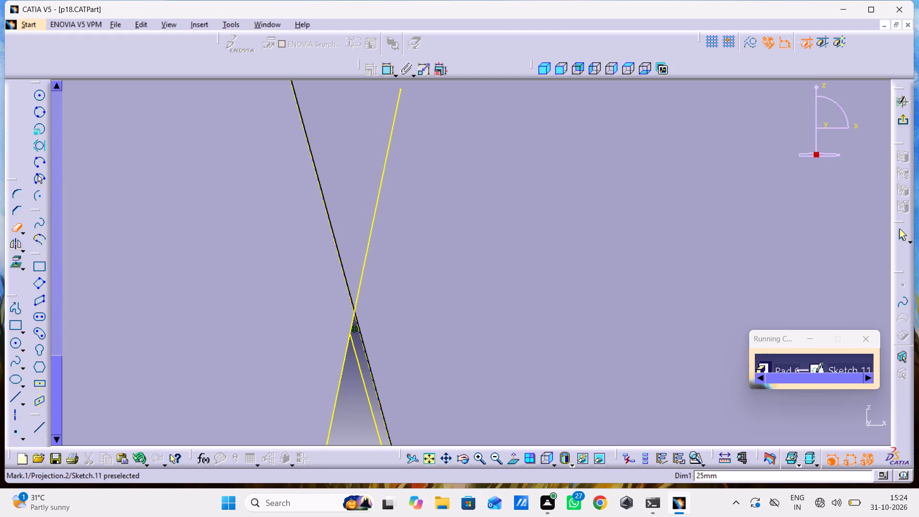
click(379, 190)
Check the trimmed outline around the ring boss, and exit the web profile sketch back to its pad definition.
middle_drag(417, 294, 417, 399)
right_click(417, 294)
middle_drag(428, 351, 425, 492)
right_click(428, 351)
middle_drag(387, 226, 390, 225)
right_click(390, 225)
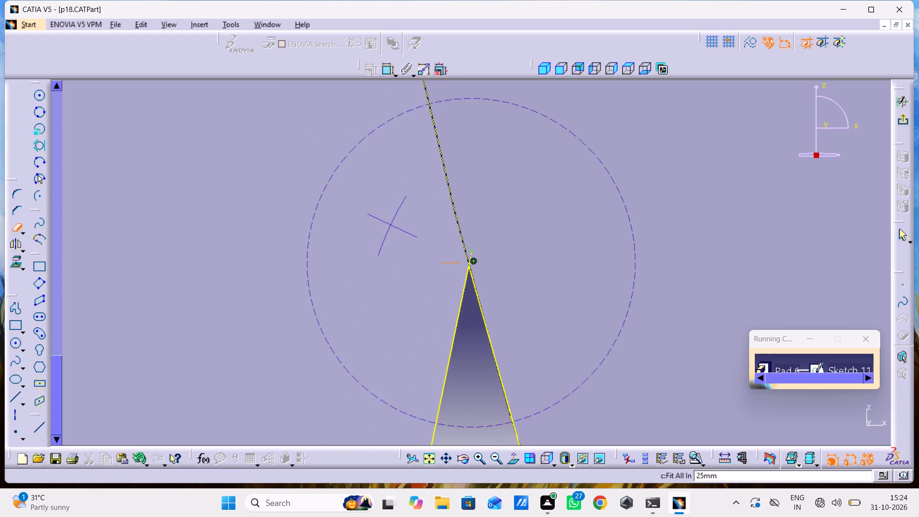
middle_drag(390, 225, 438, 454)
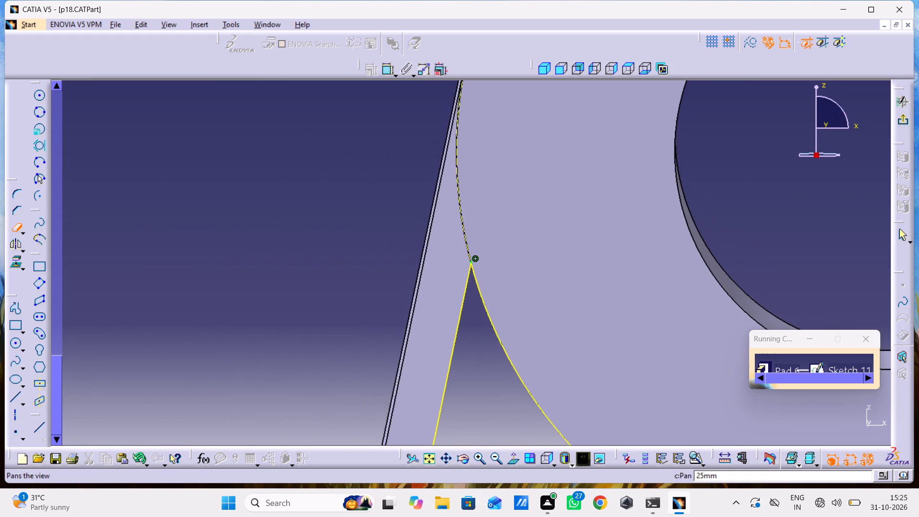
middle_drag(548, 277, 582, 400)
right_click(552, 277)
middle_drag(596, 306, 455, 262)
scroll(500, 277, down, 1)
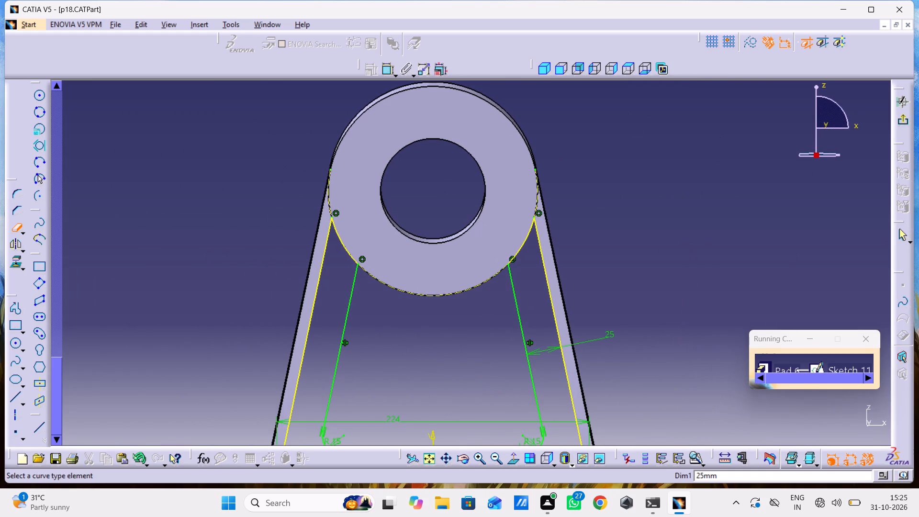
drag(901, 125, 901, 132)
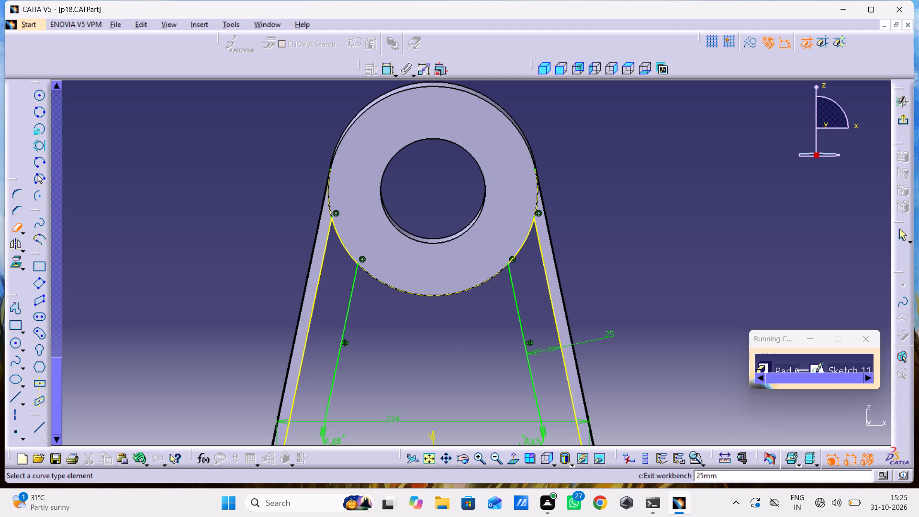
click(904, 120)
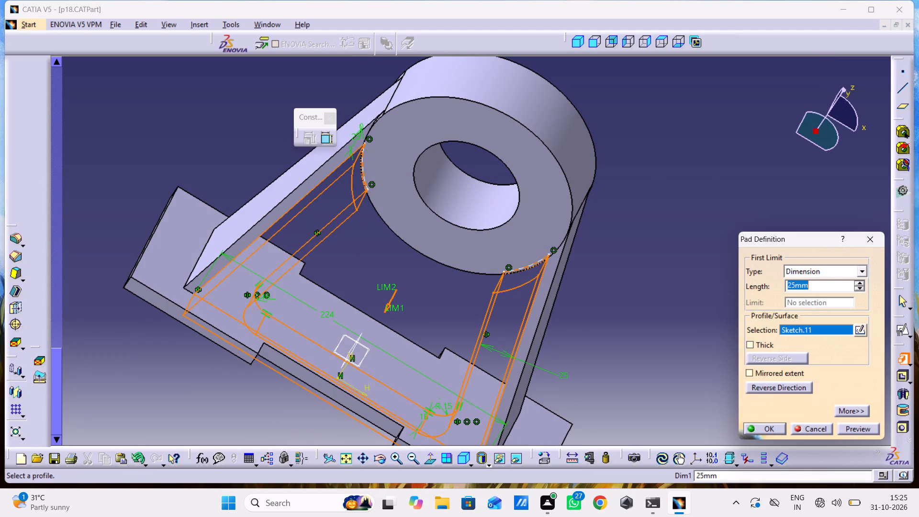
Reverse the web pad's direction so it extrudes into the bracket, set its length to 9 mm and create it.
middle_drag(542, 280, 549, 153)
right_drag(542, 280, 549, 153)
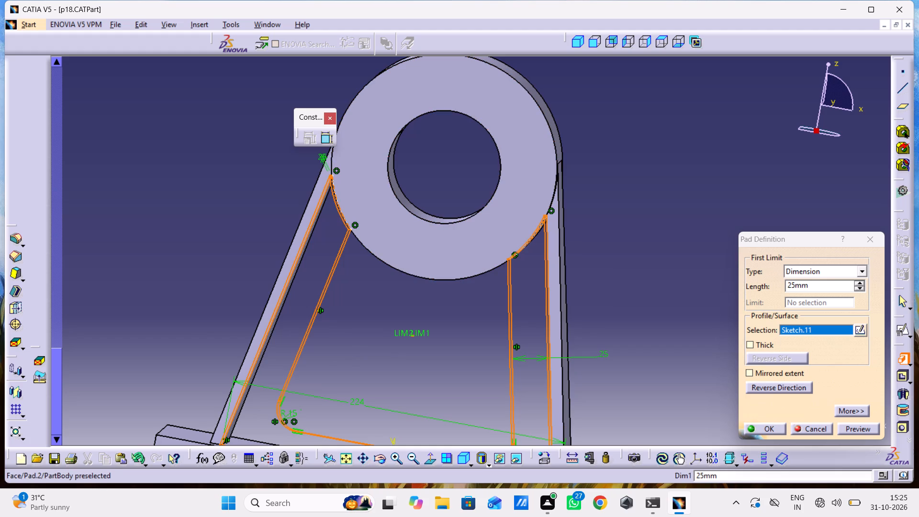
middle_drag(633, 257, 441, 274)
right_drag(634, 258, 441, 274)
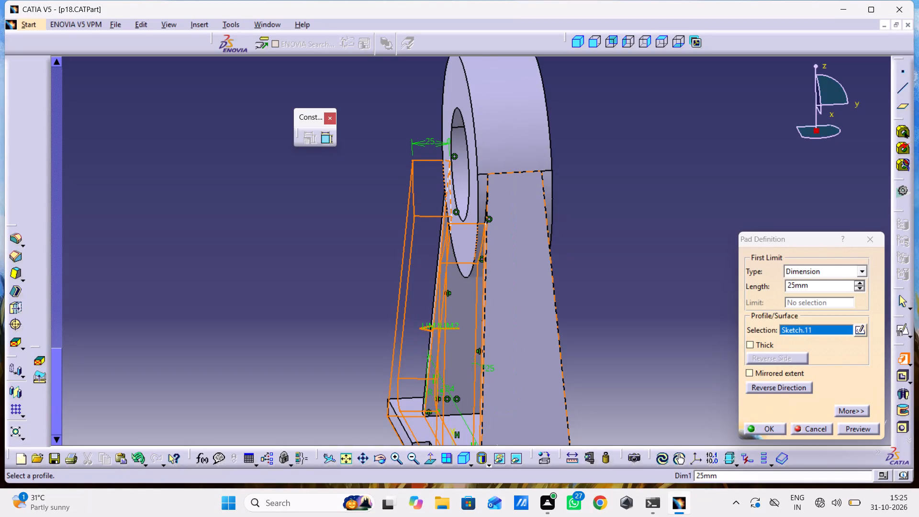
middle_drag(525, 396, 527, 234)
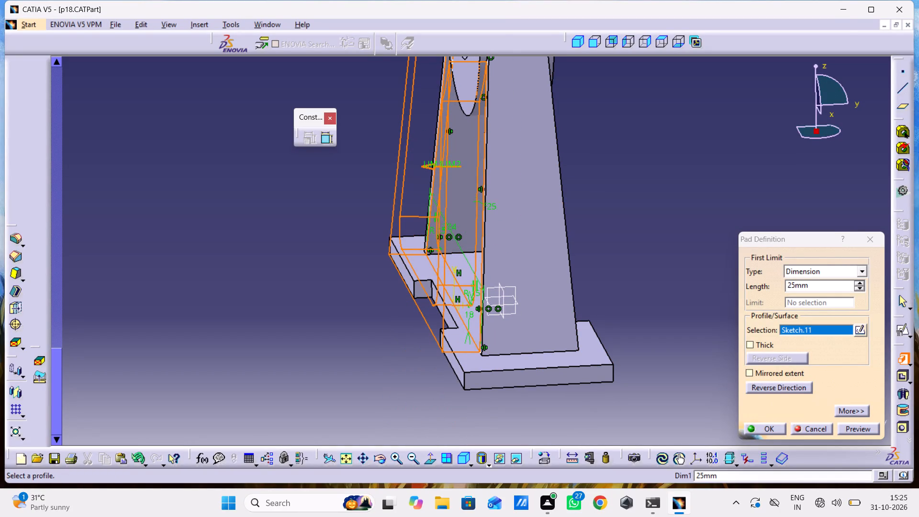
click(770, 390)
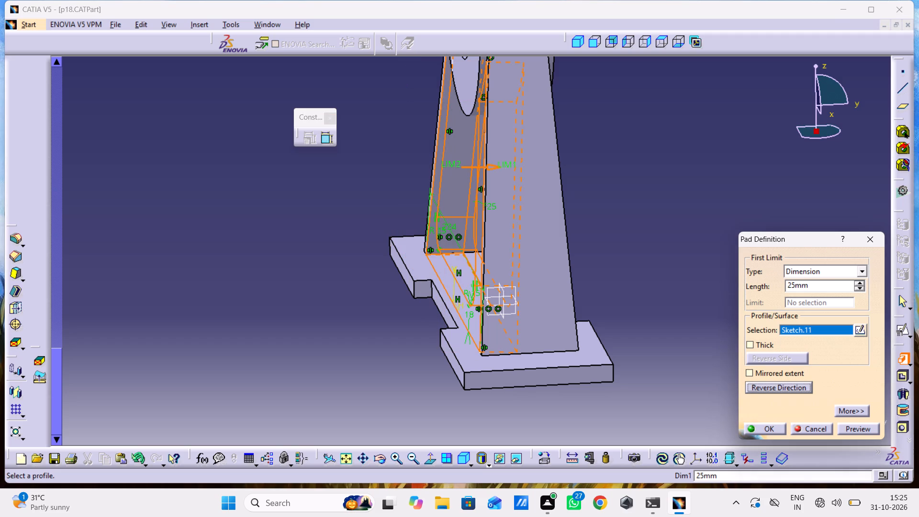
drag(827, 283, 759, 313)
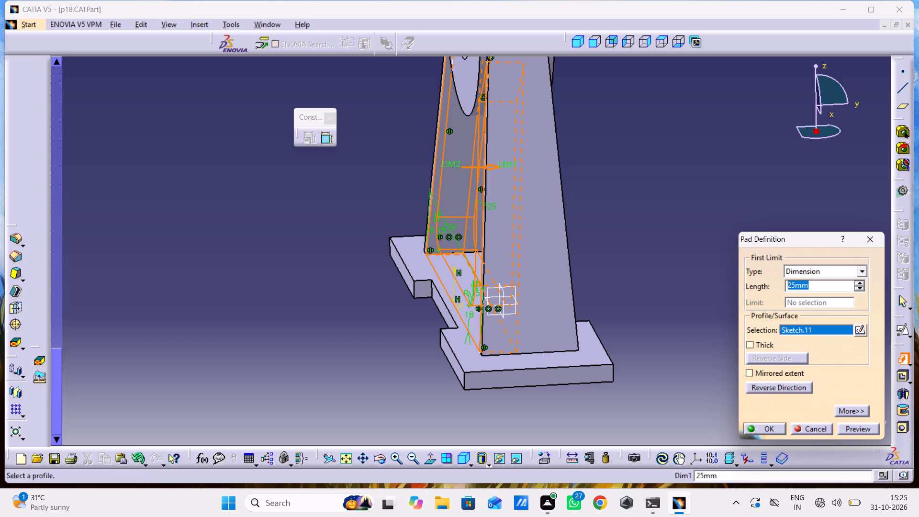
drag(855, 291, 859, 292)
key(9)
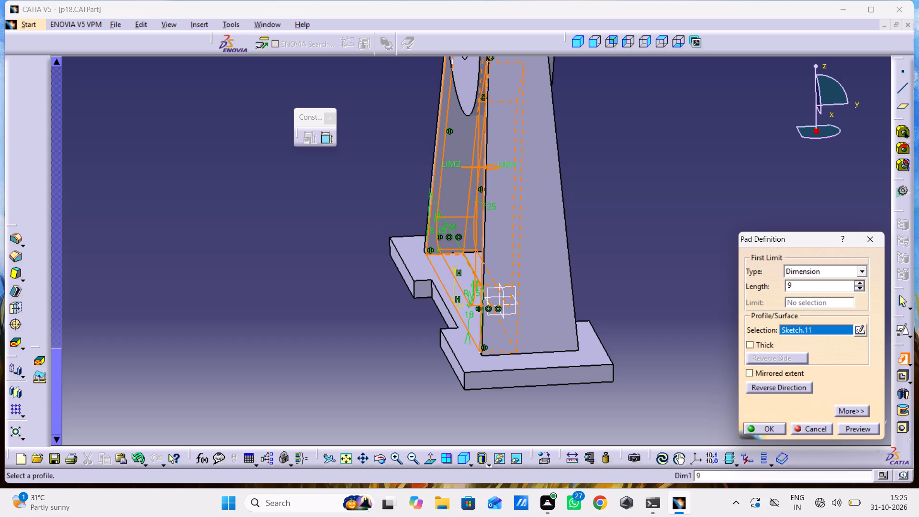
key(Return)
click(809, 289)
Inspect the padded web between the side ribs from several angles, including the standard isometric view.
scroll(794, 293, down, 1)
middle_drag(794, 293, 684, 276)
right_drag(780, 308, 684, 276)
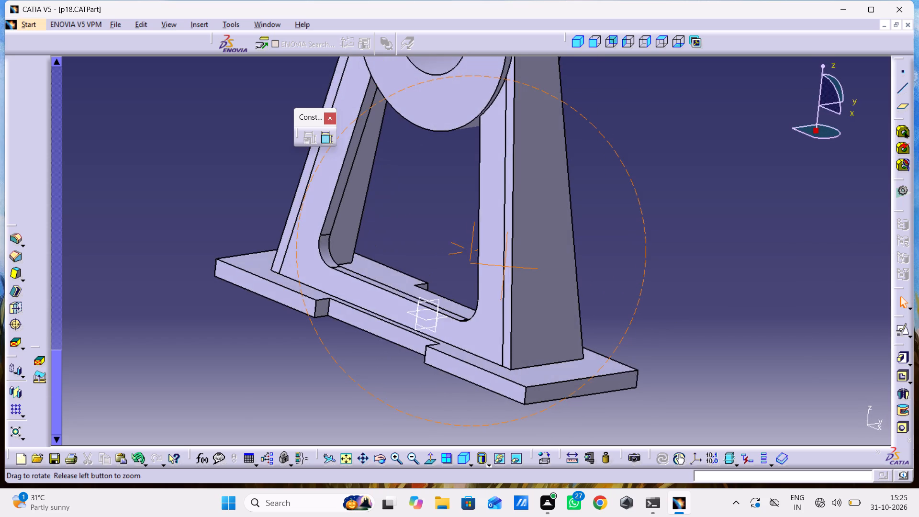
right_drag(684, 276, 622, 297)
middle_drag(684, 276, 622, 297)
middle_drag(611, 295, 668, 217)
right_click(611, 295)
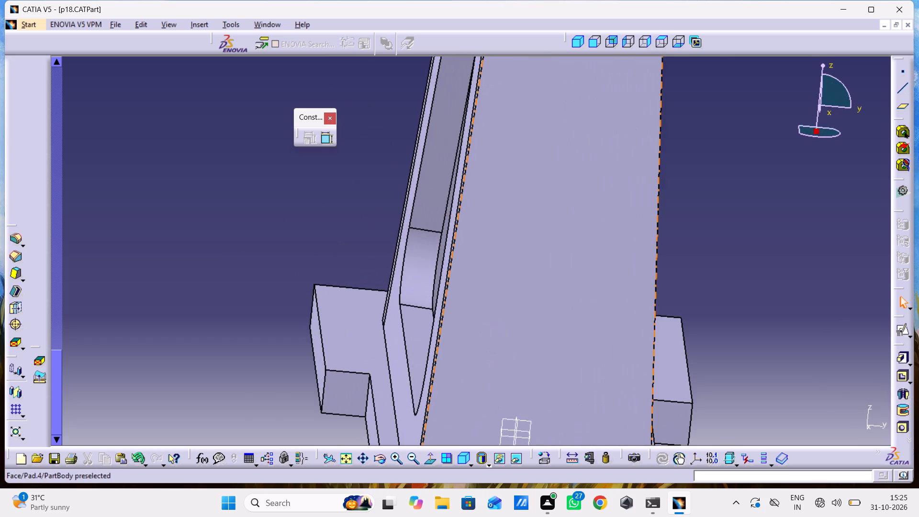
middle_drag(507, 251, 579, 269)
right_drag(524, 269, 579, 276)
middle_drag(580, 260, 578, 440)
scroll(580, 263, down, 1)
right_click(570, 393)
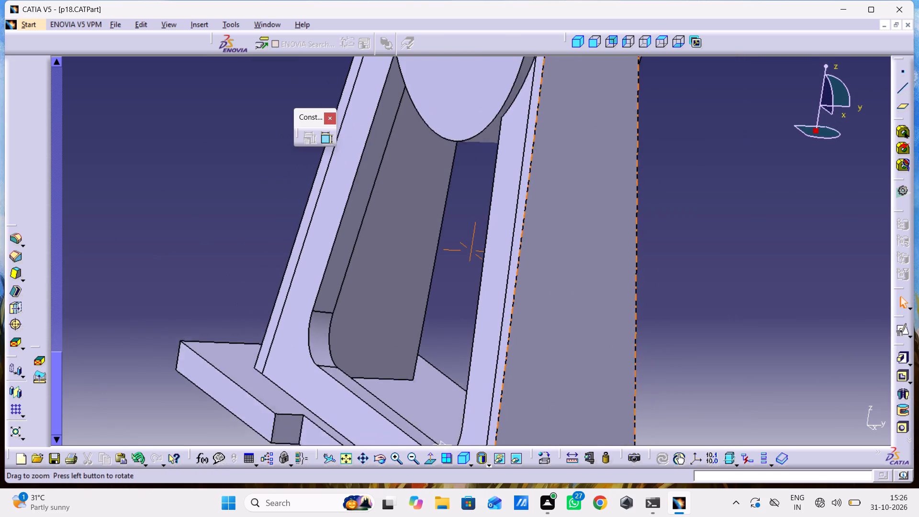
middle_drag(578, 440, 577, 430)
middle_drag(739, 249, 740, 393)
right_click(739, 249)
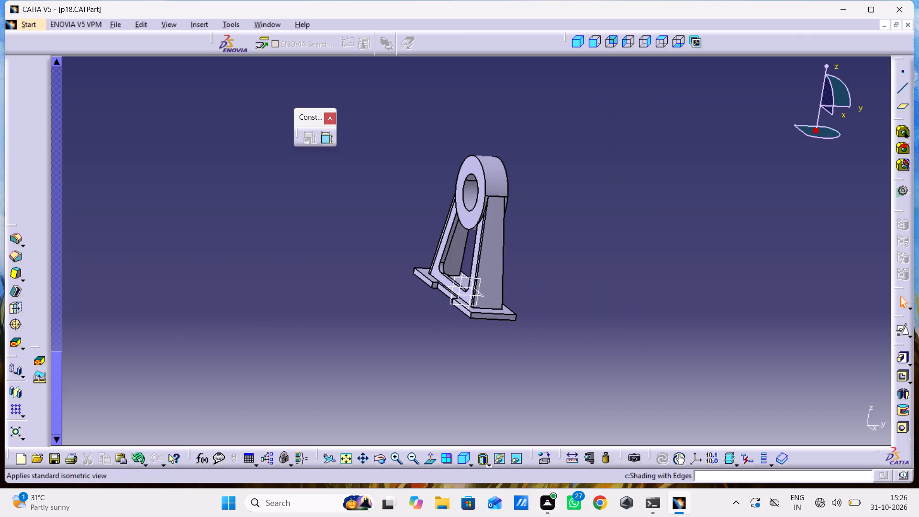
click(461, 466)
middle_drag(494, 394, 500, 318)
right_click(494, 394)
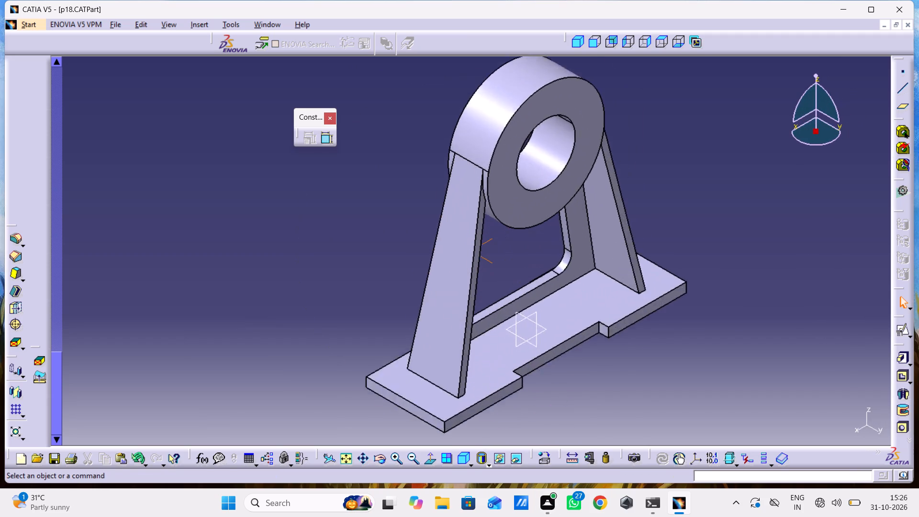
Start a positioned sketch on the base plate's top face.
middle_drag(500, 318, 520, 261)
middle_drag(552, 284, 514, 135)
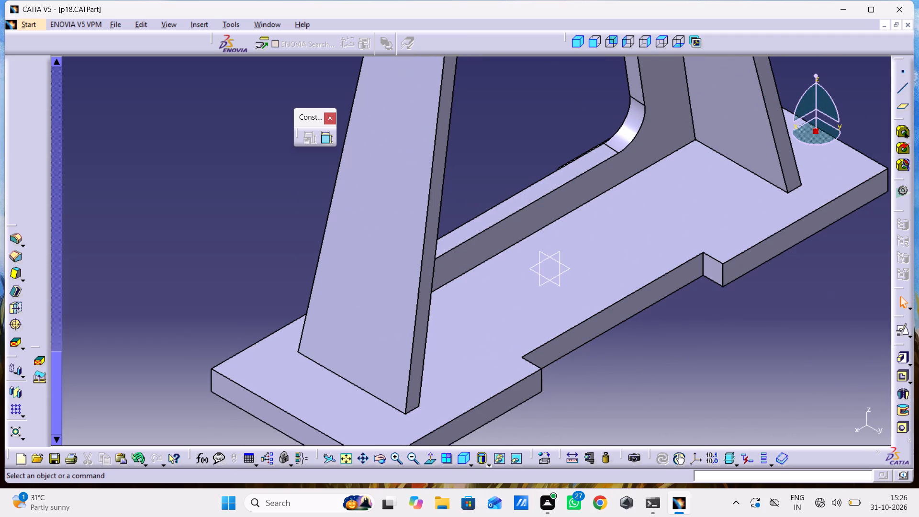
middle_drag(587, 388, 595, 375)
scroll(587, 388, down, 1)
right_click(587, 388)
middle_drag(589, 375, 618, 212)
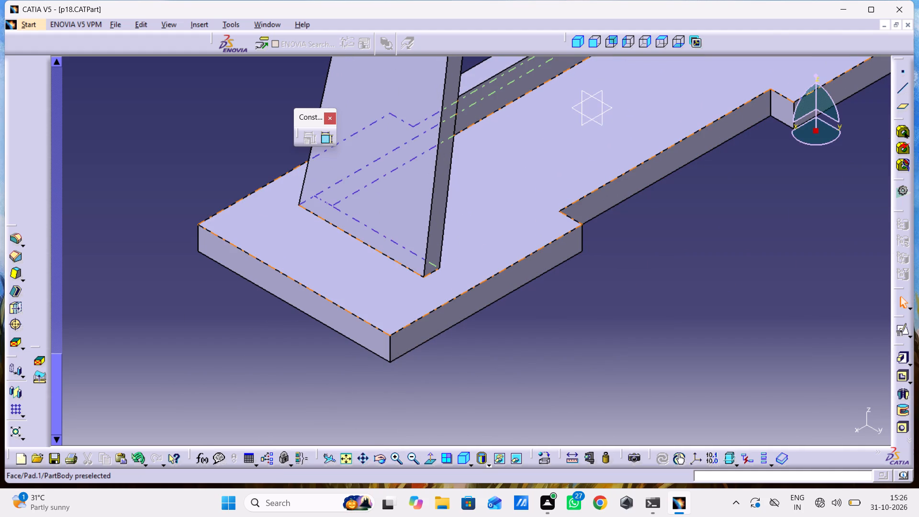
click(347, 269)
drag(632, 330, 617, 337)
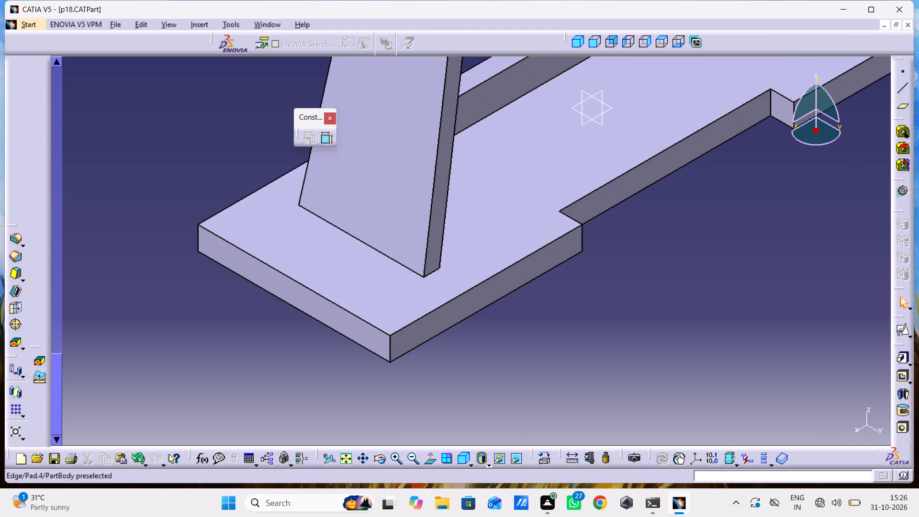
click(325, 256)
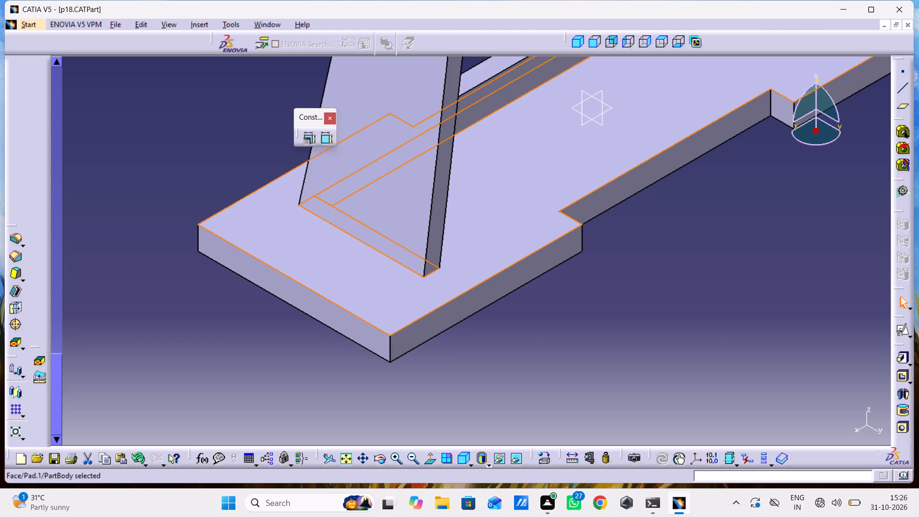
click(902, 327)
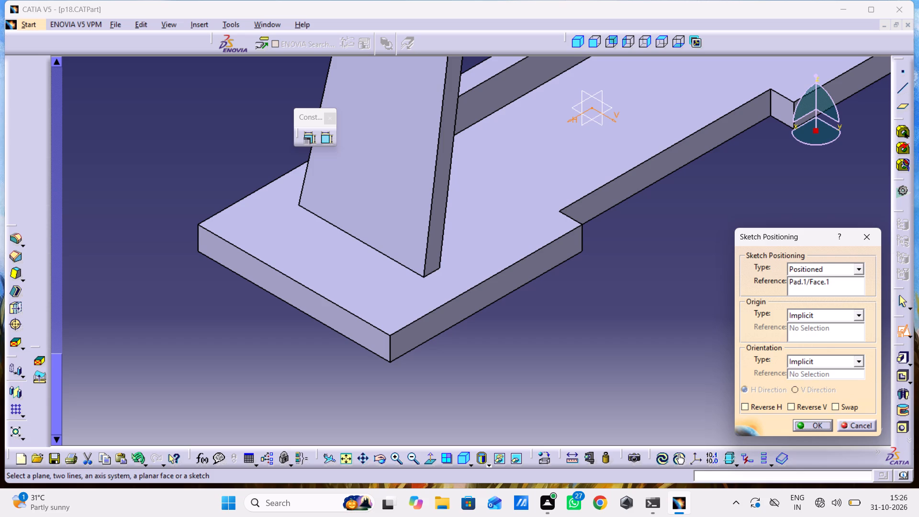
Orient the positioned sketch with Reverse V and Swap enabled, and enter it.
click(797, 403)
click(797, 405)
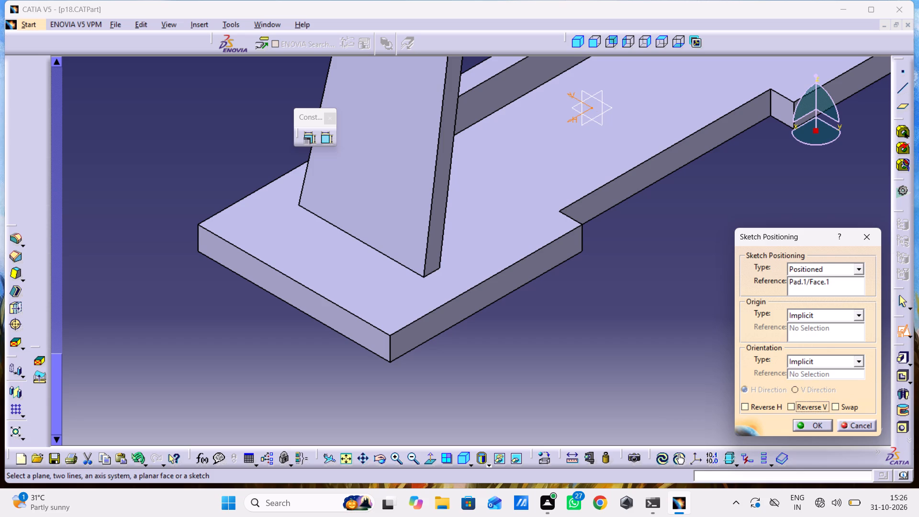
click(797, 405)
click(848, 409)
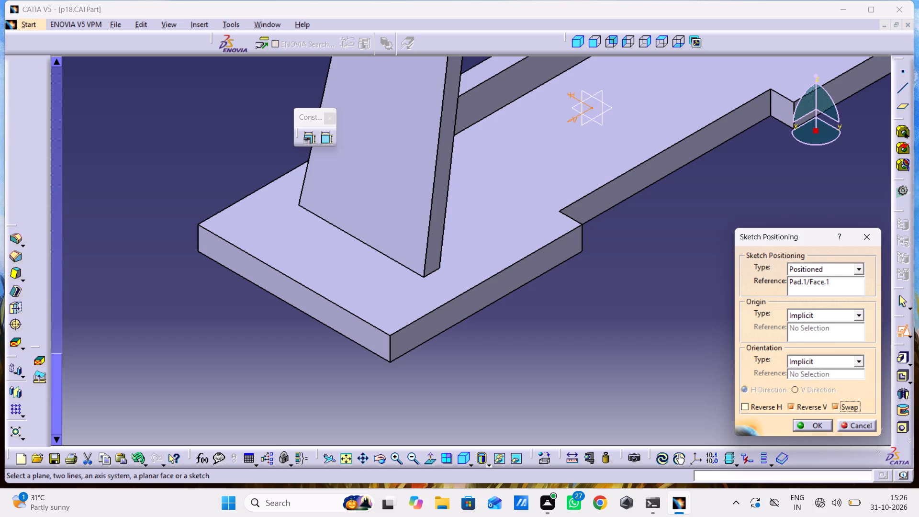
middle_drag(646, 264, 654, 181)
right_click(646, 264)
middle_drag(617, 232, 362, 516)
middle_drag(392, 405, 350, 484)
scroll(392, 405, down, 1)
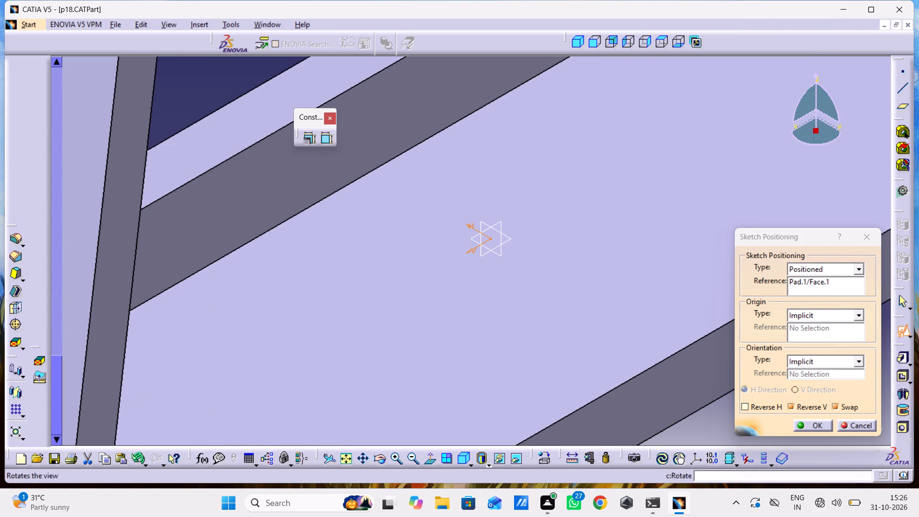
click(807, 427)
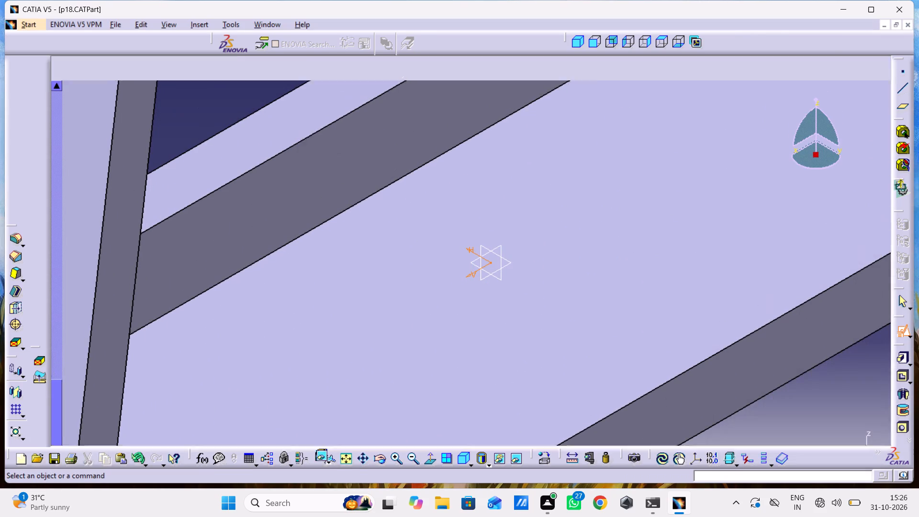
Draw an open U-shaped line profile about 45 mm wide and 20 mm deep on the base plate's end, clear of the tapered rib.
middle_drag(538, 222, 553, 378)
right_click(538, 222)
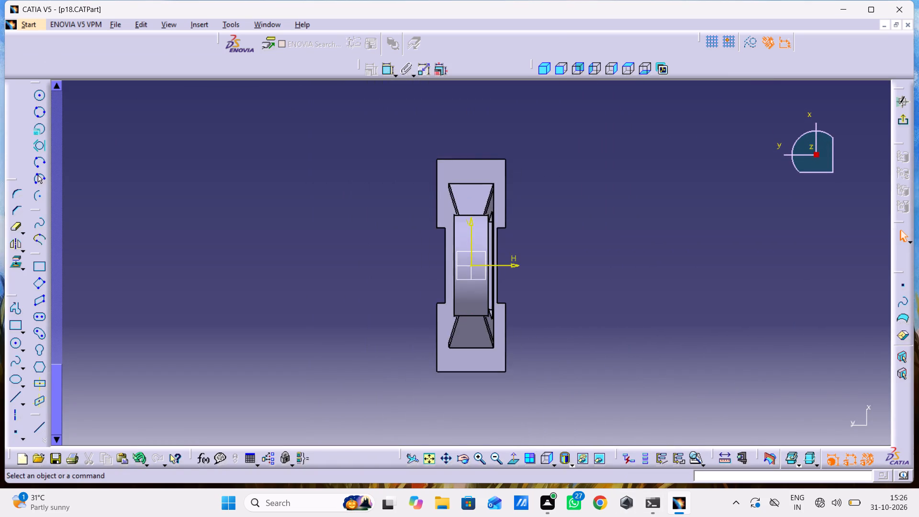
middle_drag(555, 279, 546, 456)
middle_drag(534, 422, 557, 324)
right_drag(534, 422, 534, 414)
middle_drag(545, 371, 546, 180)
scroll(560, 321, down, 1)
middle_drag(560, 321, 560, 322)
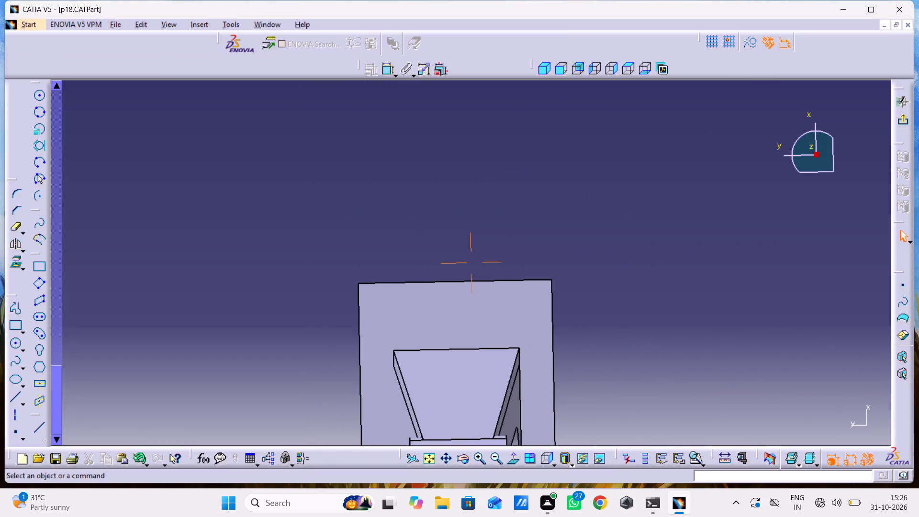
middle_drag(560, 322, 592, 203)
right_drag(560, 322, 562, 299)
middle_drag(508, 371, 580, 164)
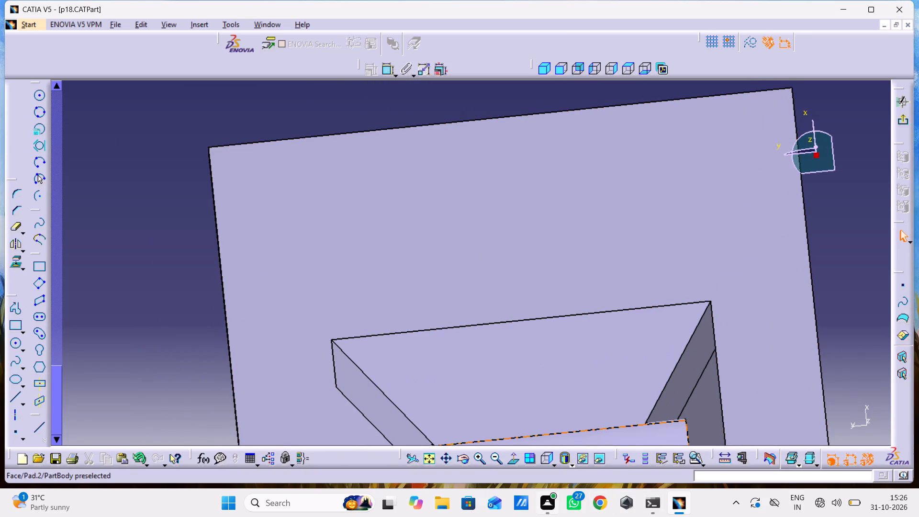
click(515, 458)
middle_drag(497, 423, 502, 398)
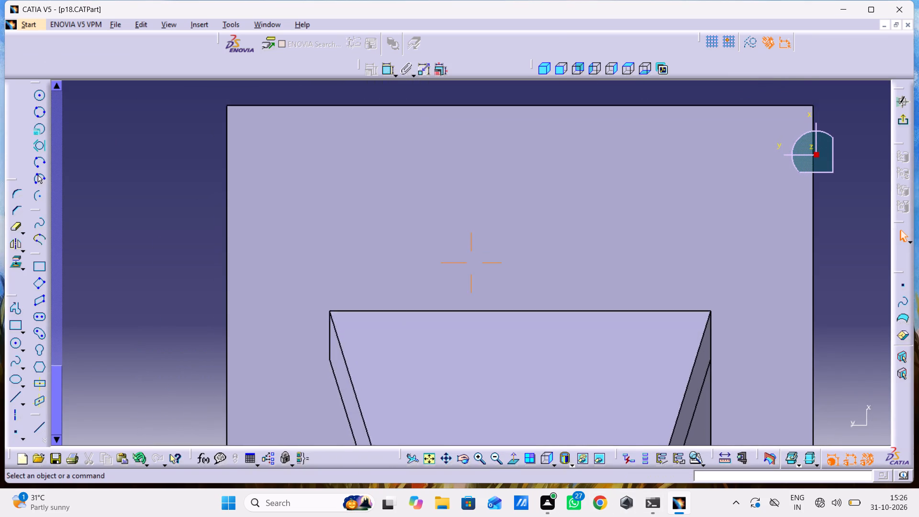
middle_drag(502, 398, 502, 385)
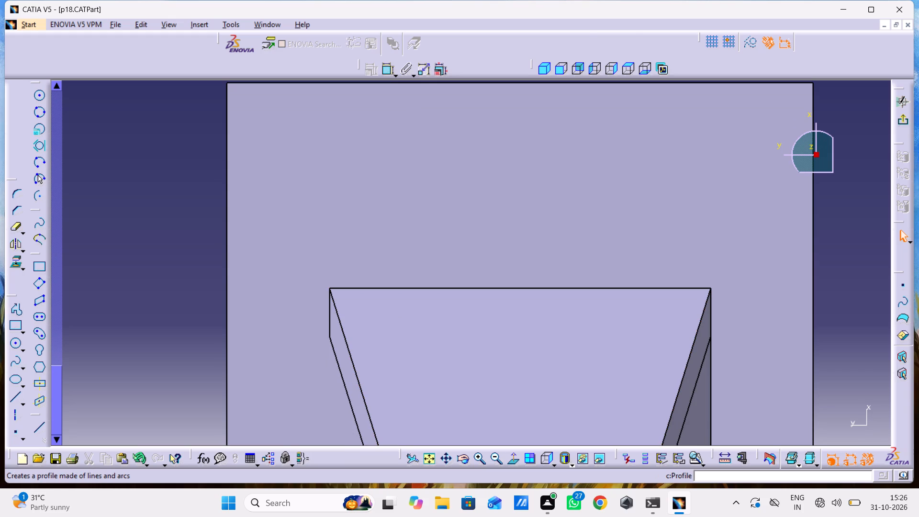
double_click(14, 306)
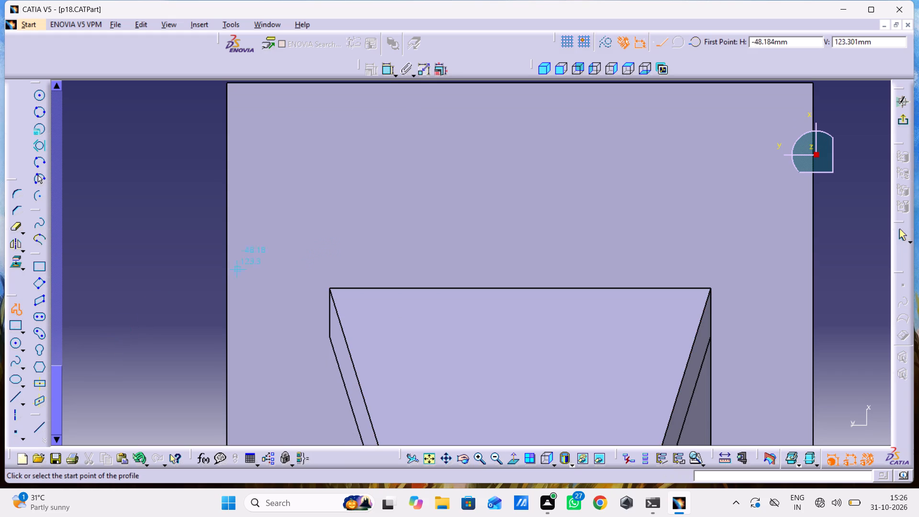
click(397, 154)
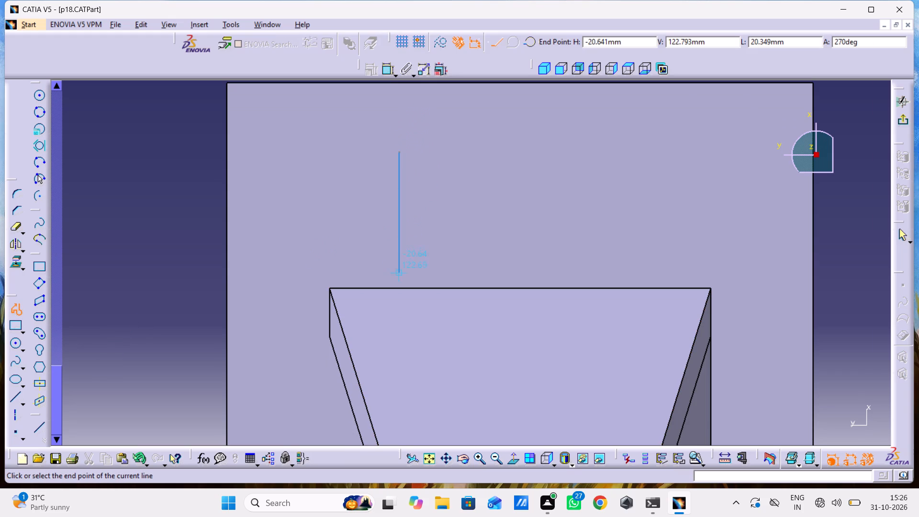
click(400, 273)
click(662, 269)
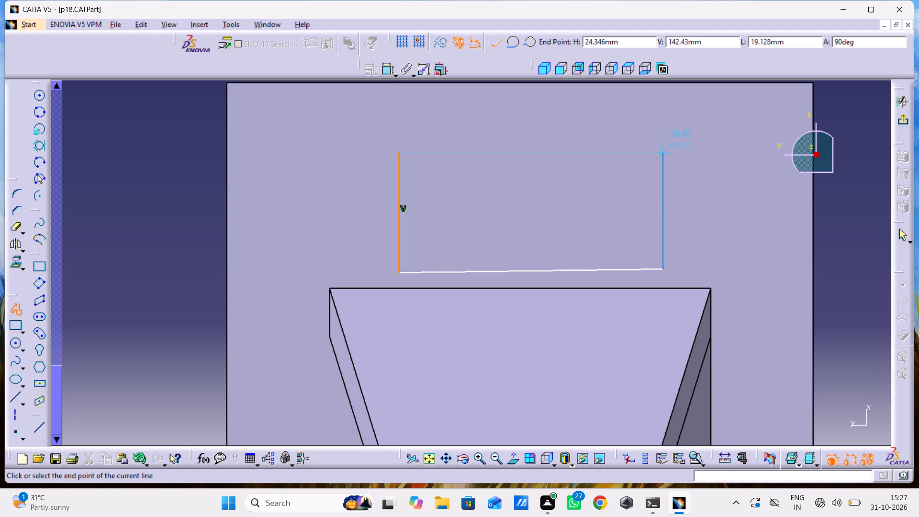
click(661, 154)
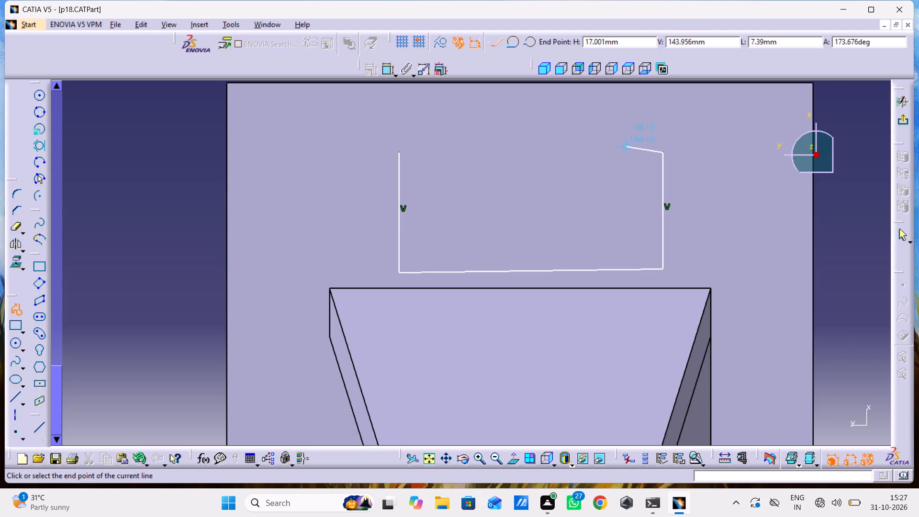
Close the profile with a three-point arc of about 22.8 mm radius bulging past the plate's end edge, and finish the Profile command.
middle_drag(620, 151, 629, 207)
right_click(625, 151)
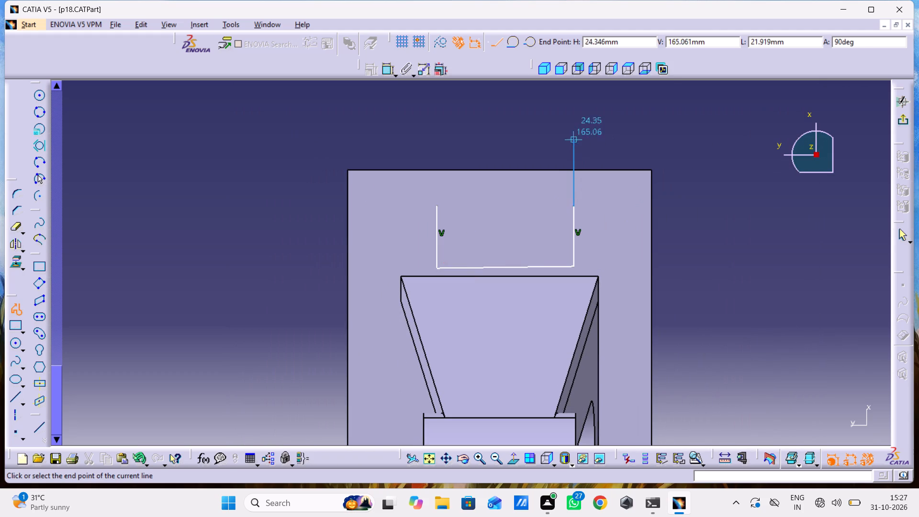
click(530, 49)
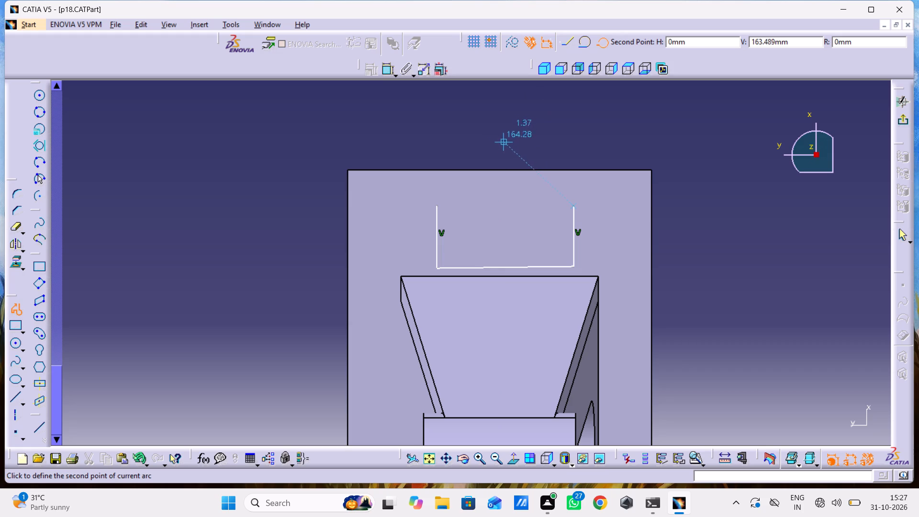
click(498, 149)
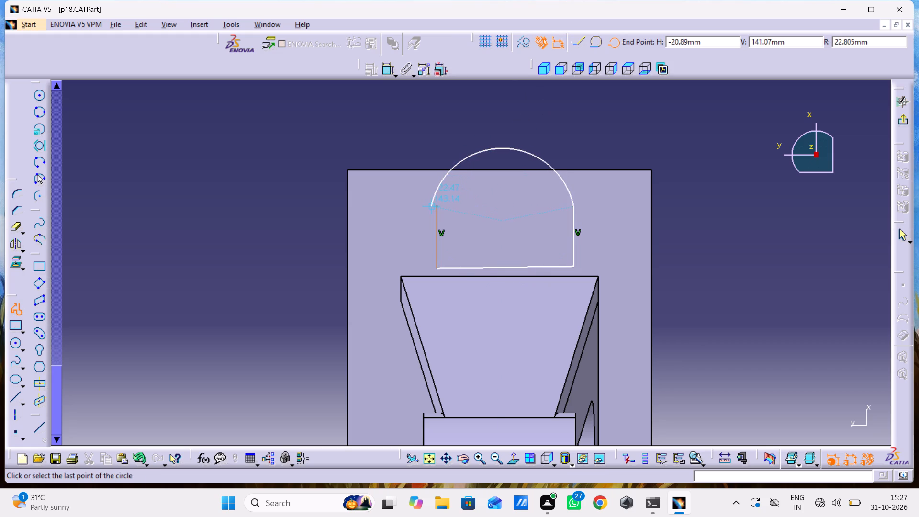
click(437, 207)
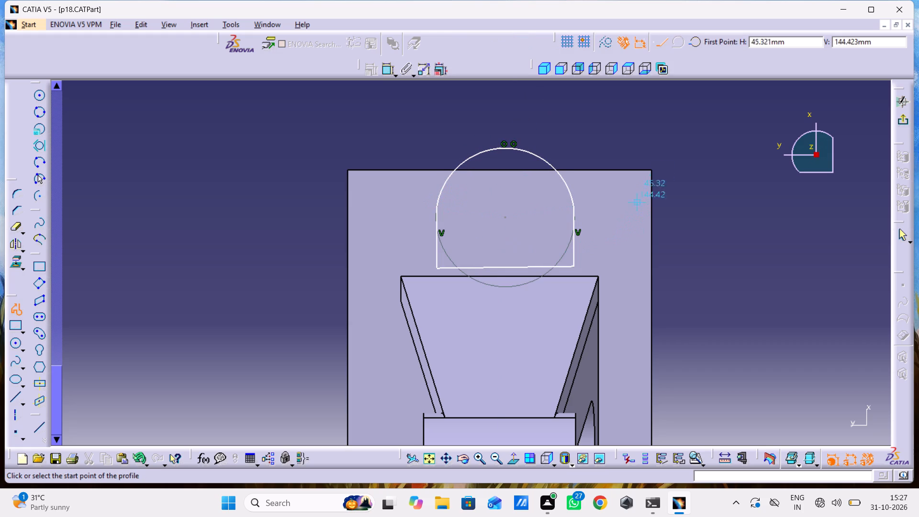
drag(678, 160, 678, 167)
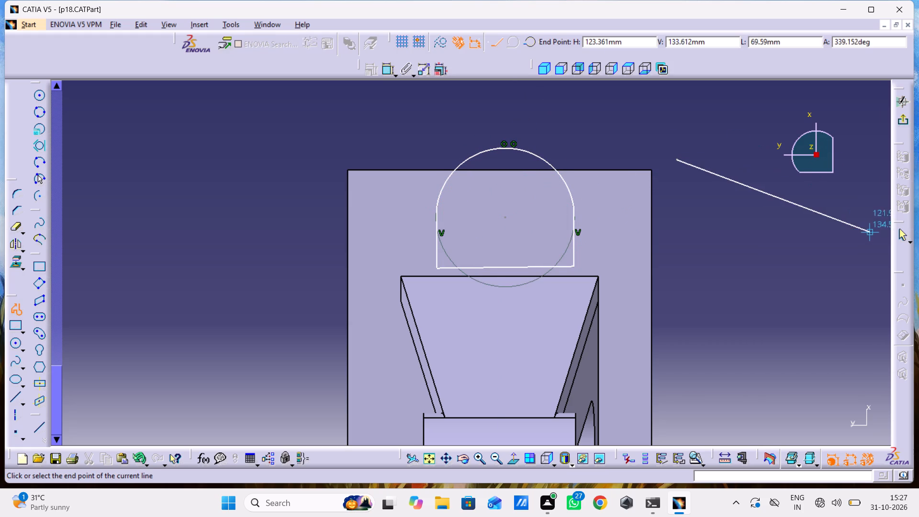
click(903, 236)
click(818, 227)
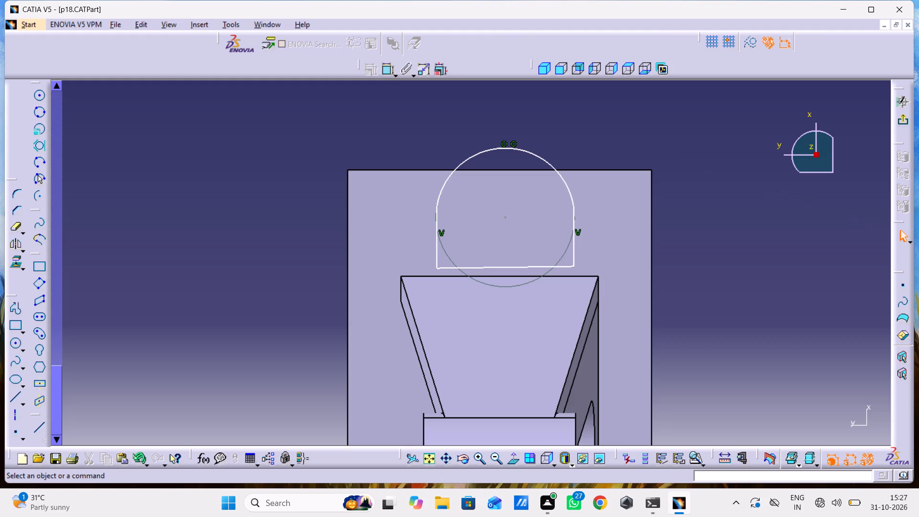
Dimension the profile's closing arc and set its radius to 17.5 mm.
double_click(387, 71)
click(502, 148)
drag(517, 121, 525, 122)
double_click(519, 122)
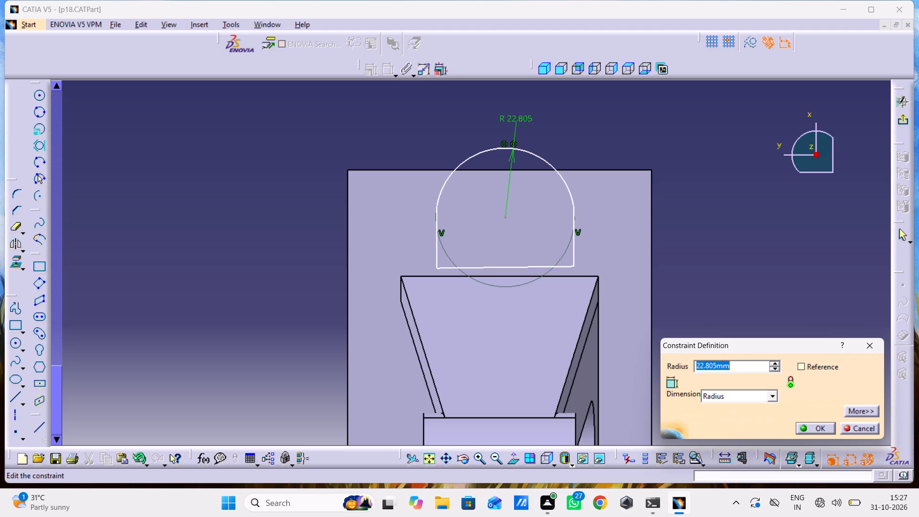
key(1)
key(4)
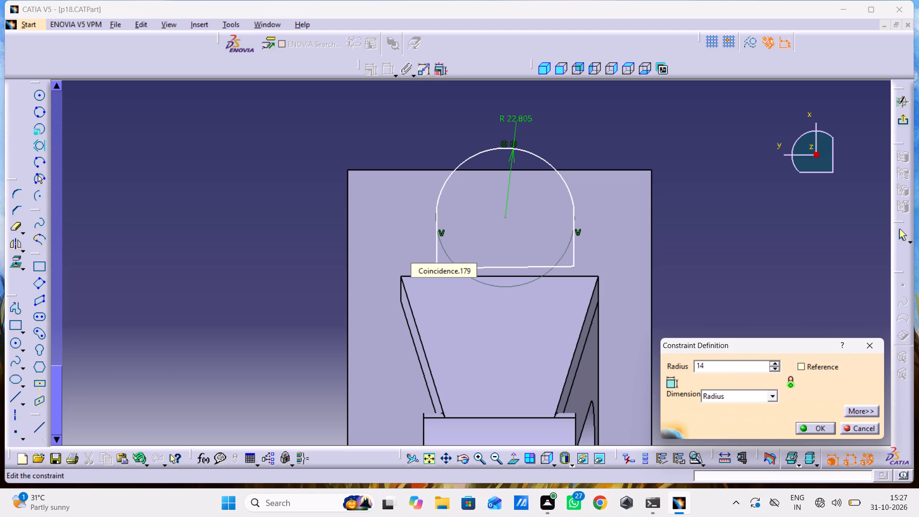
key(BackSpace)
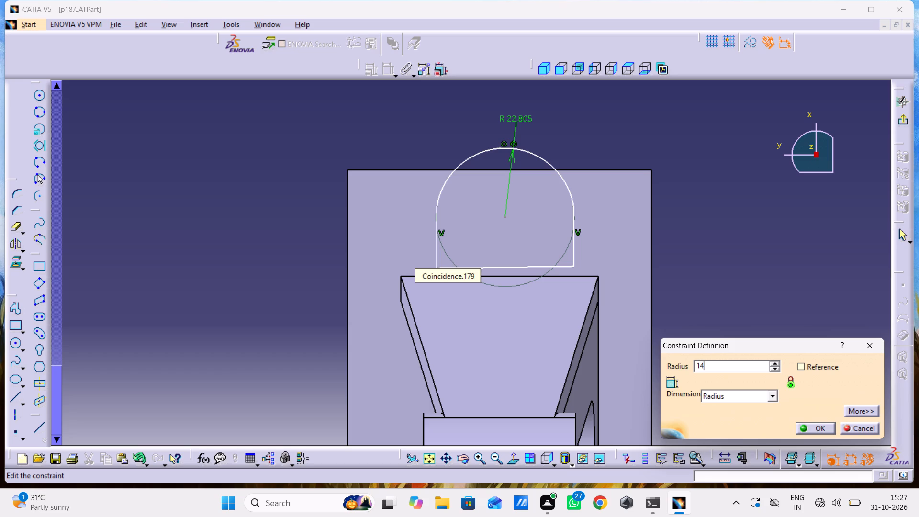
key(BackSpace)
key(1)
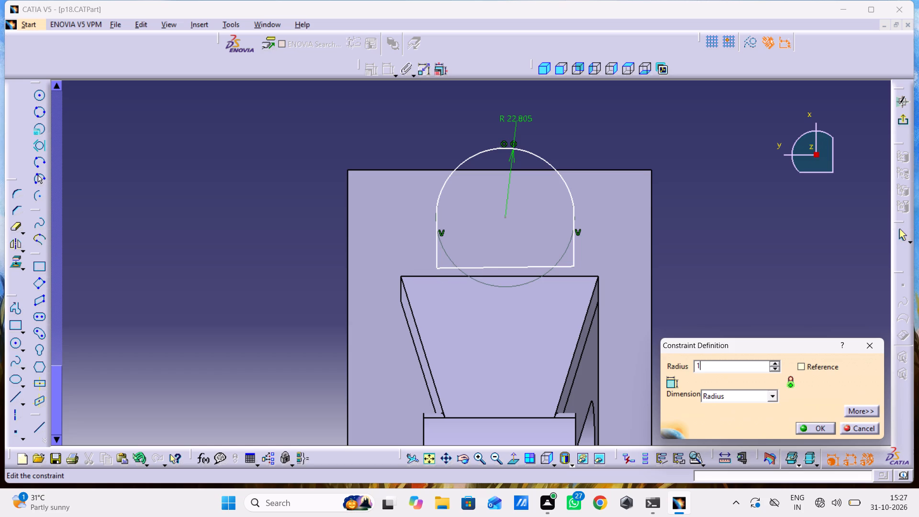
key(8)
key(BackSpace)
key(BackSpace)
text(17)
text(.5)
key(Return)
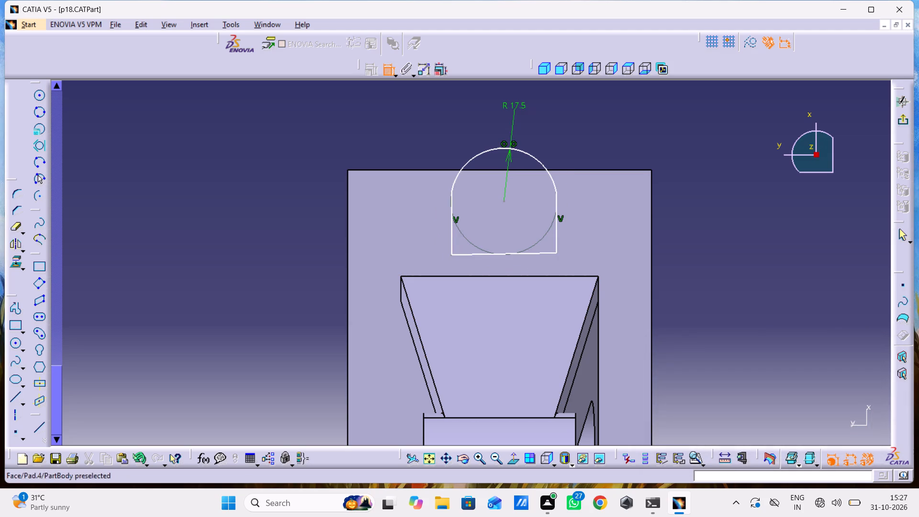
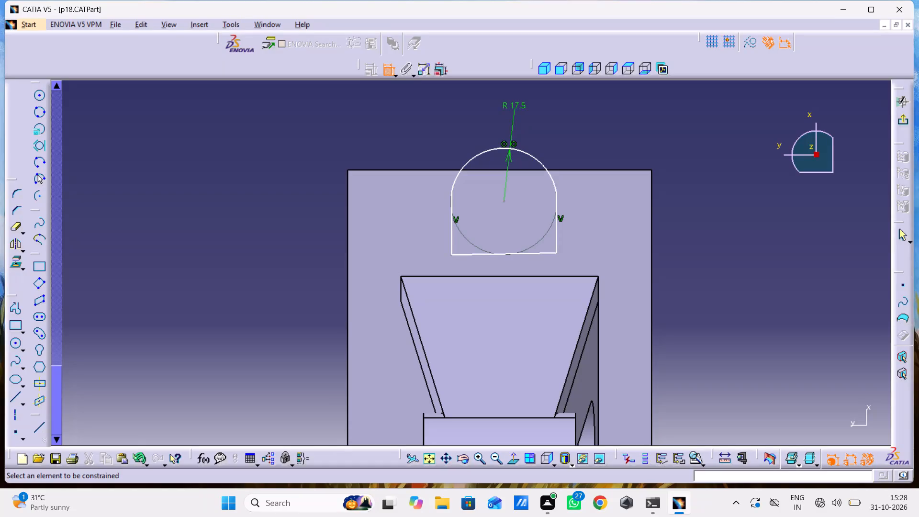
Set the radius of the arched profile's top arc to 18 mm.
double_click(520, 106)
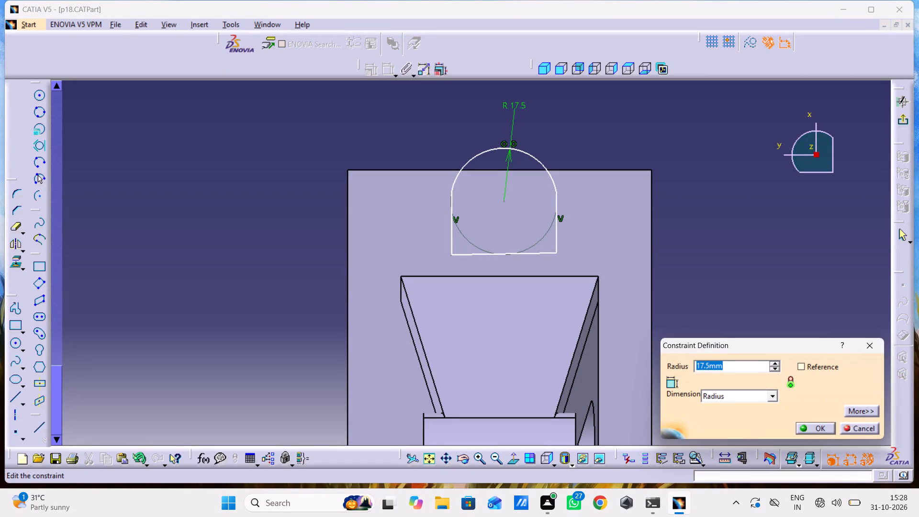
text(18)
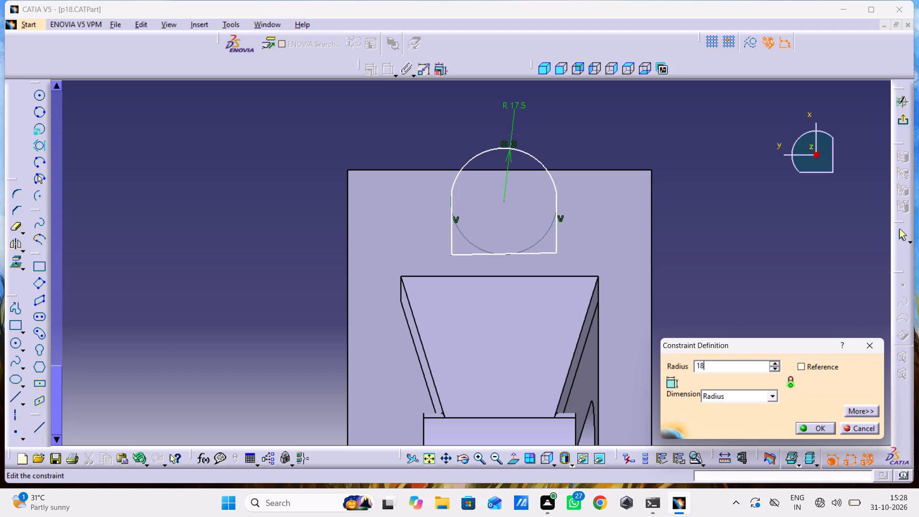
key(Return)
click(707, 143)
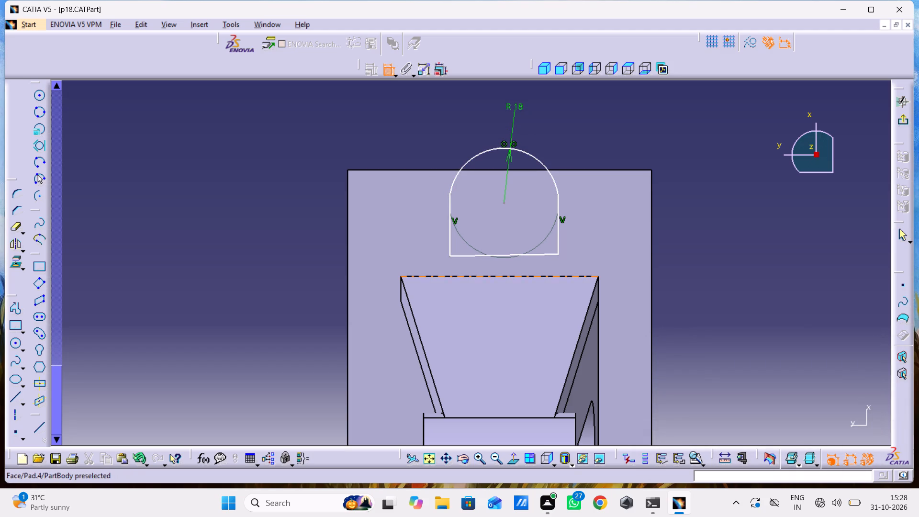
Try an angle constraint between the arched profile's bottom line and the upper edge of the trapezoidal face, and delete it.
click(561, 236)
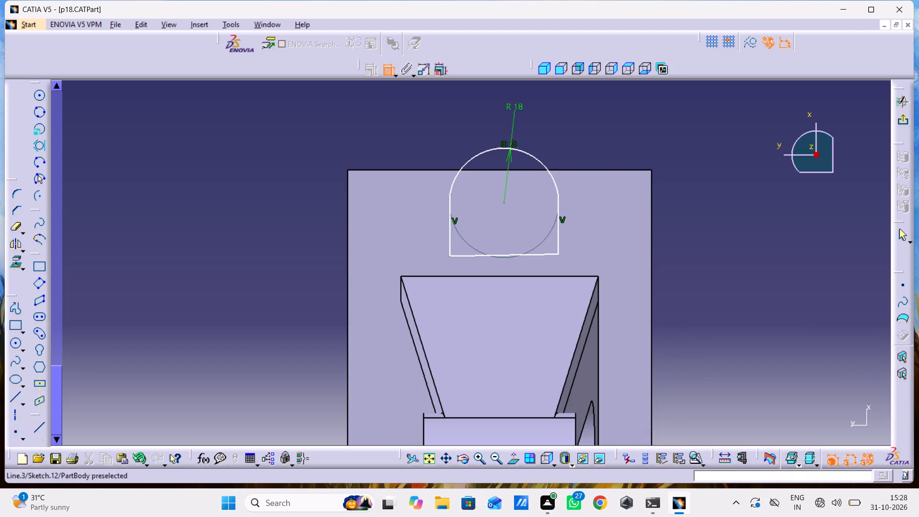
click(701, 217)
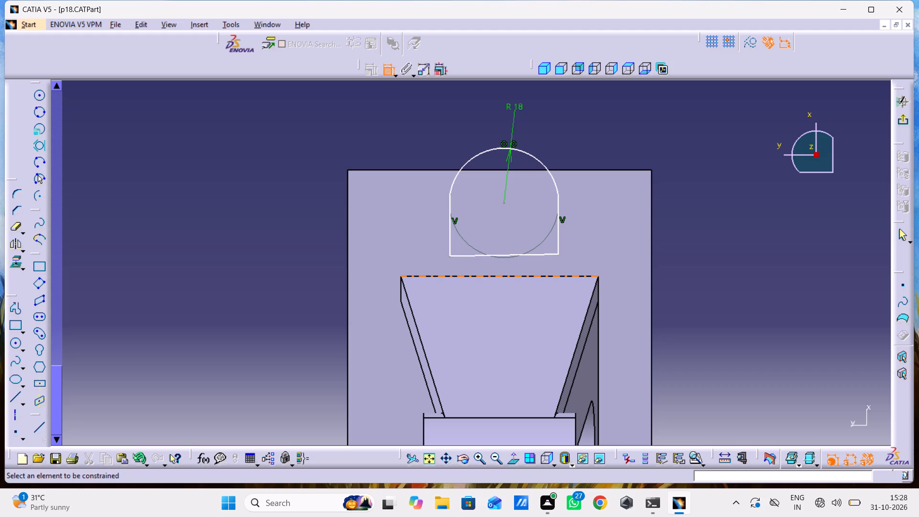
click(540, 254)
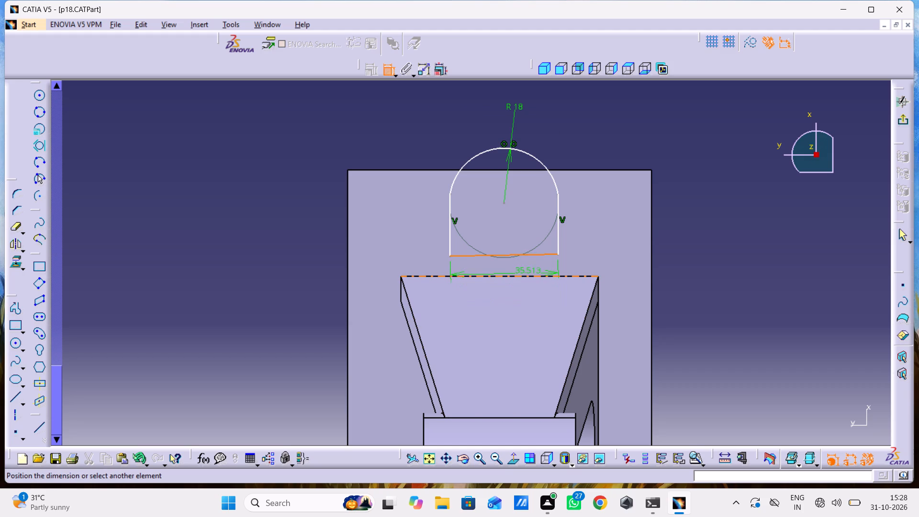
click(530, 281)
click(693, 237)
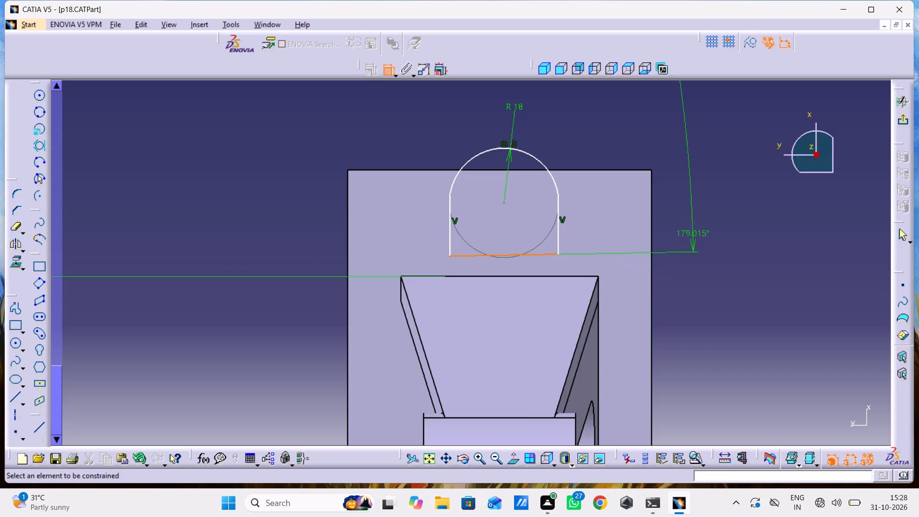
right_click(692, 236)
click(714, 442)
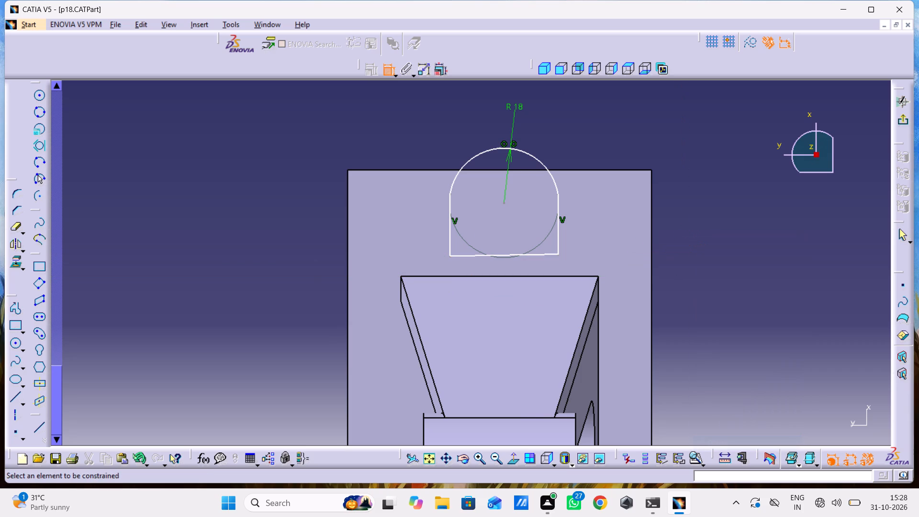
Make the arched profile's bottom line coincident with the upper edge of the trapezoidal face.
middle_drag(680, 346, 713, 194)
right_click(680, 346)
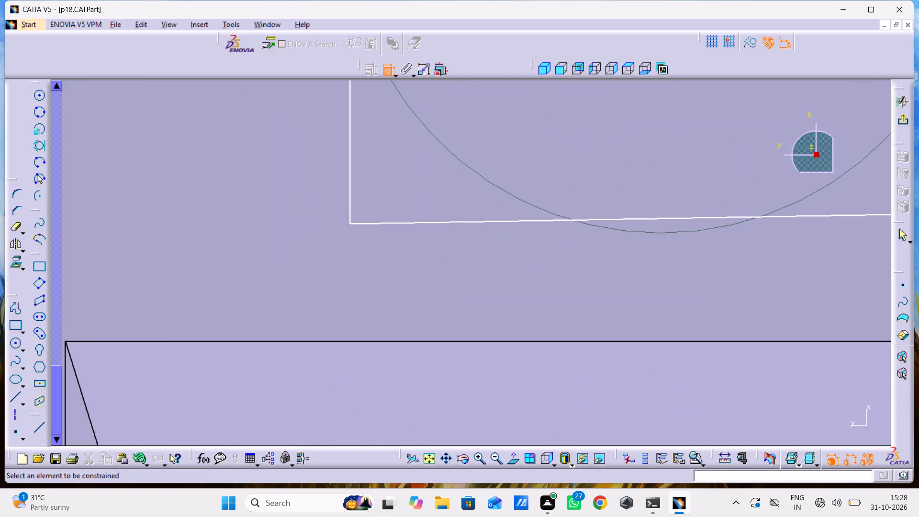
click(641, 217)
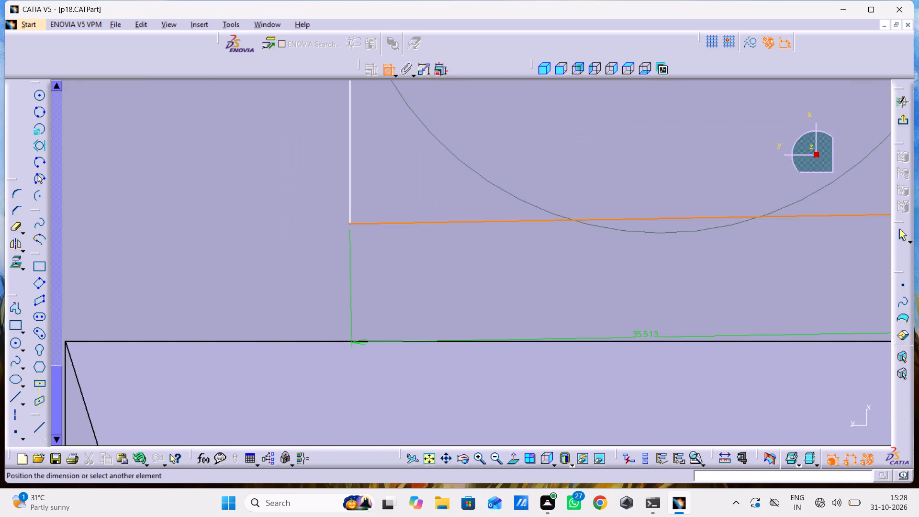
click(645, 340)
right_click(633, 302)
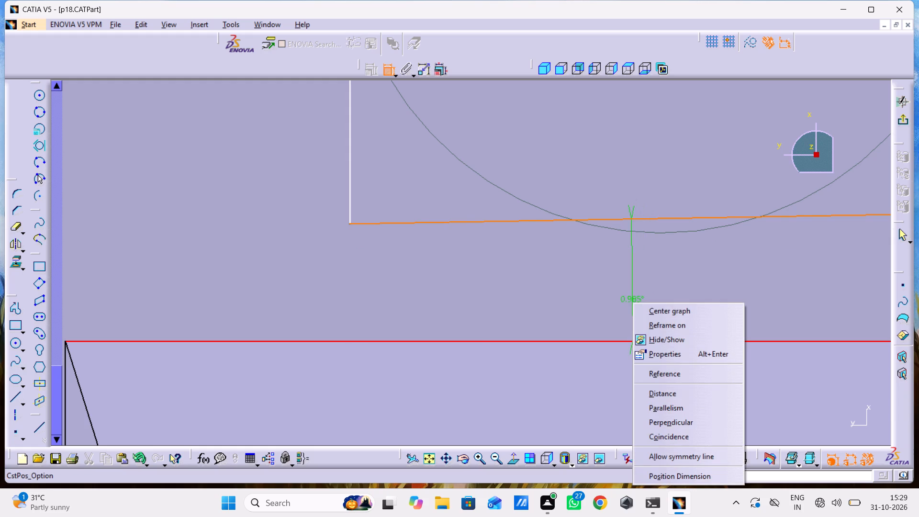
middle_drag(469, 282, 468, 270)
right_click(469, 282)
right_click(468, 271)
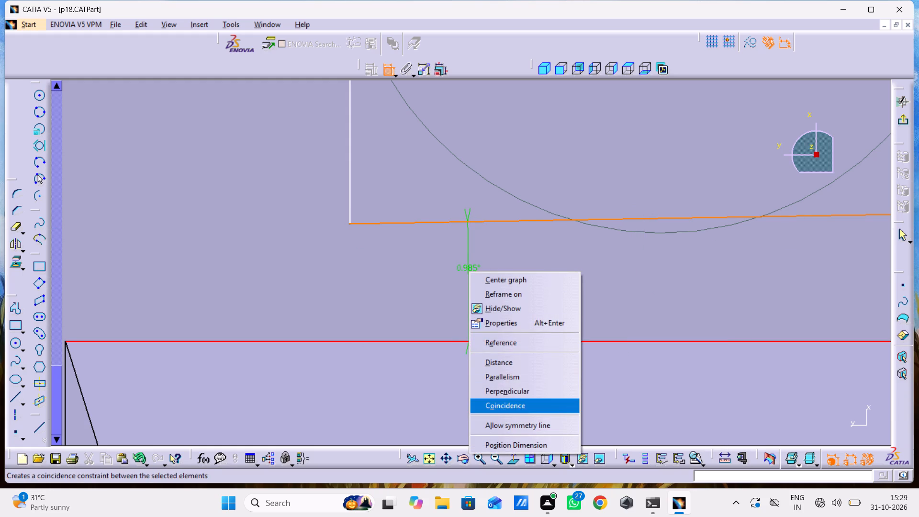
click(535, 409)
scroll(451, 284, down, 1)
middle_drag(451, 284, 498, 419)
right_click(451, 284)
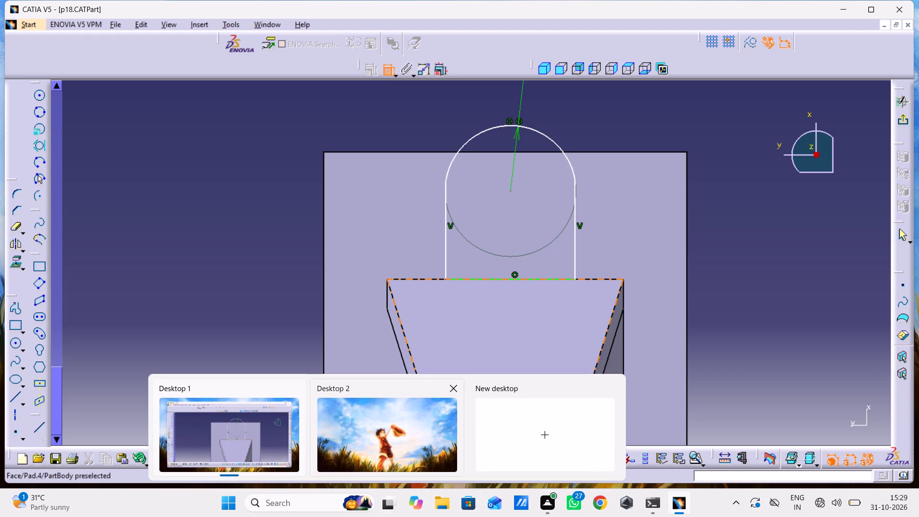
drag(758, 288, 759, 292)
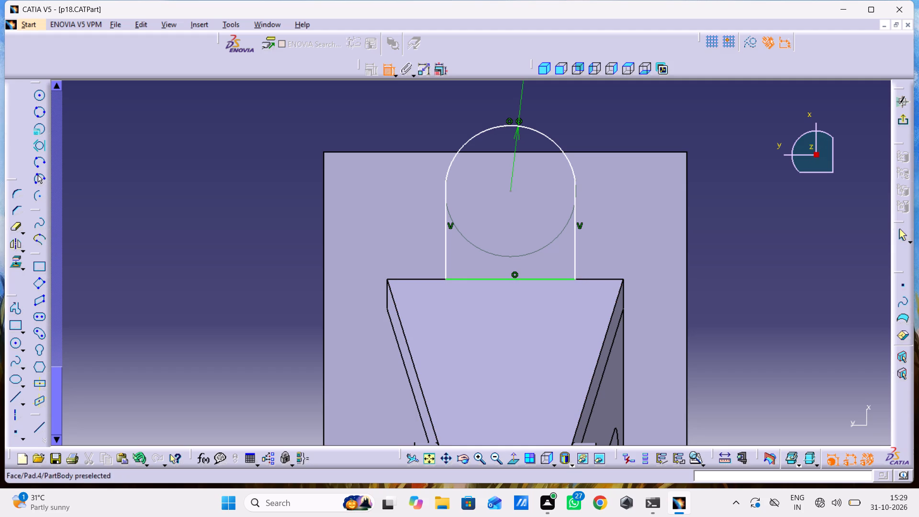
Delete the coincidence constraint on the arched profile's bottom line.
right_click(513, 273)
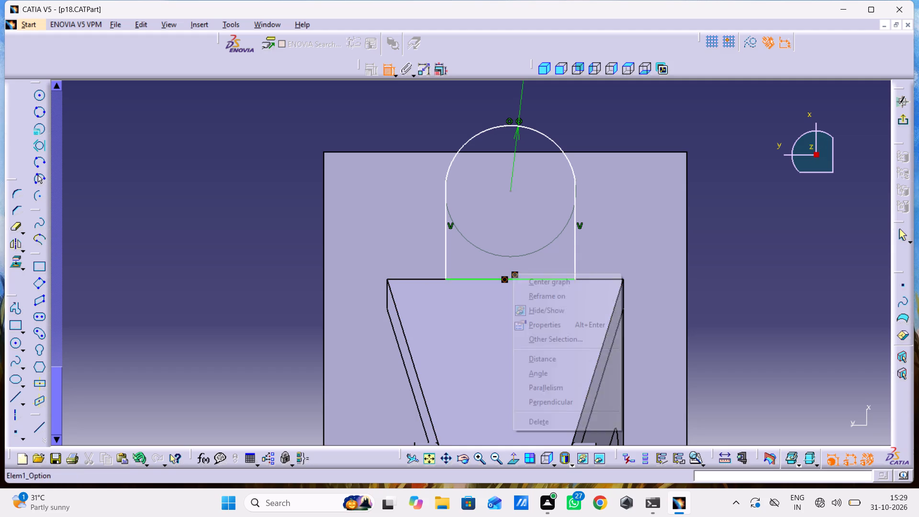
click(573, 417)
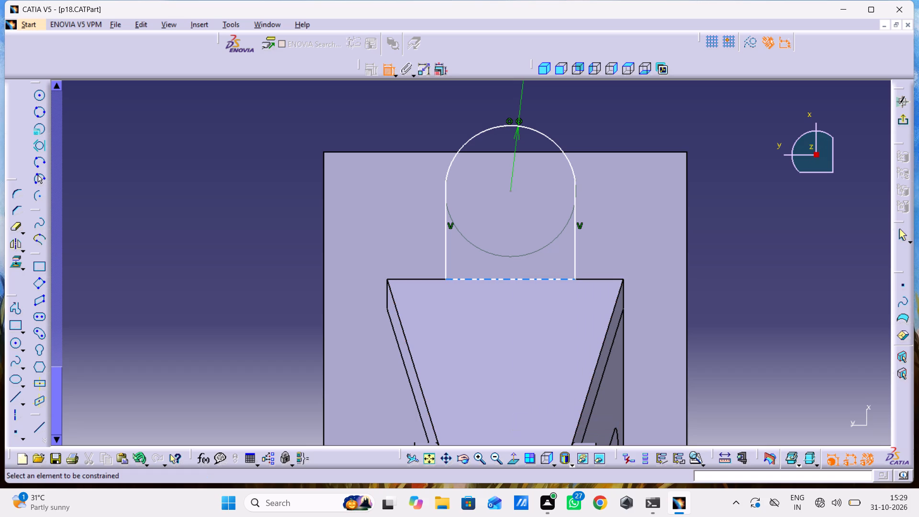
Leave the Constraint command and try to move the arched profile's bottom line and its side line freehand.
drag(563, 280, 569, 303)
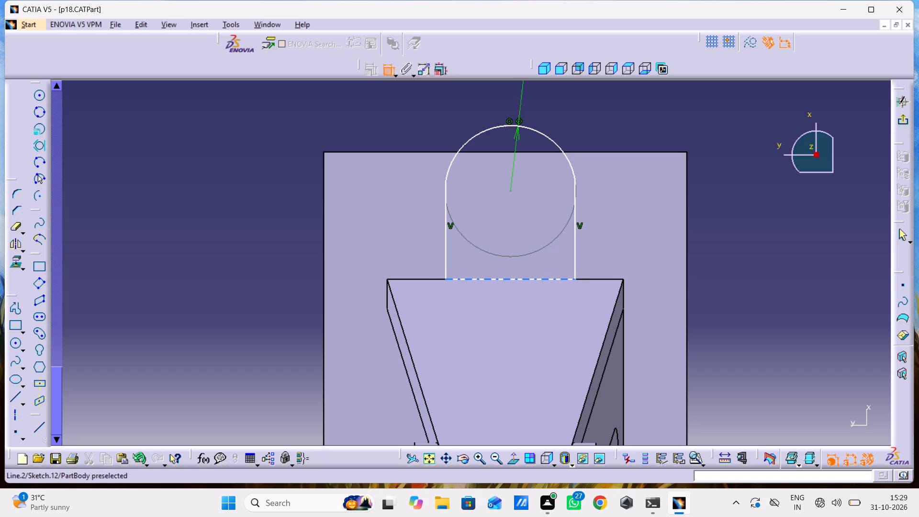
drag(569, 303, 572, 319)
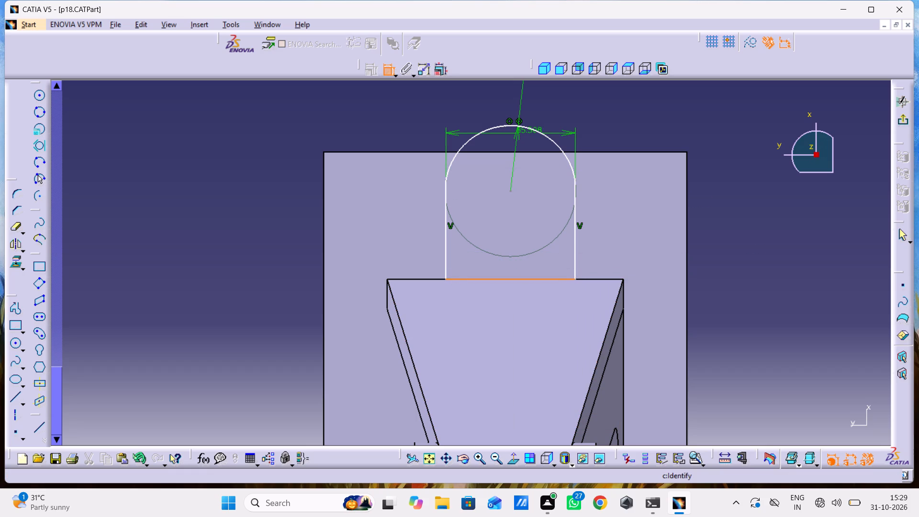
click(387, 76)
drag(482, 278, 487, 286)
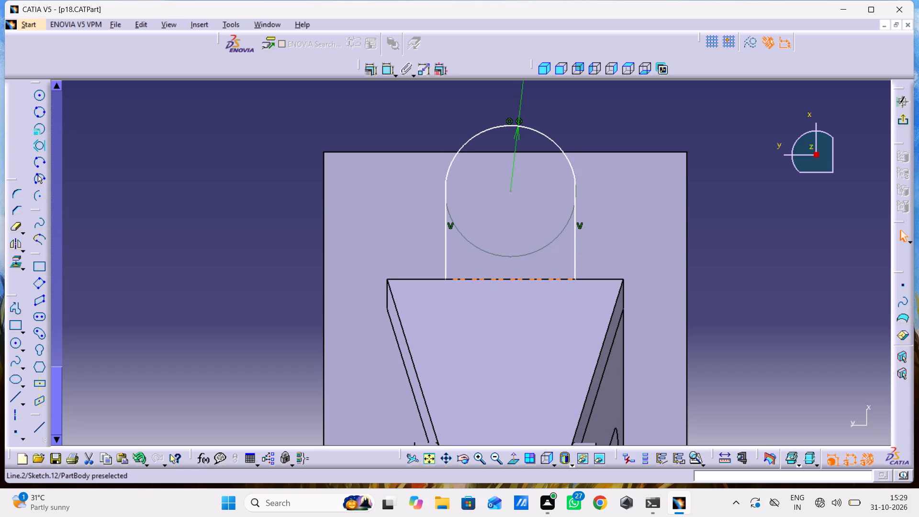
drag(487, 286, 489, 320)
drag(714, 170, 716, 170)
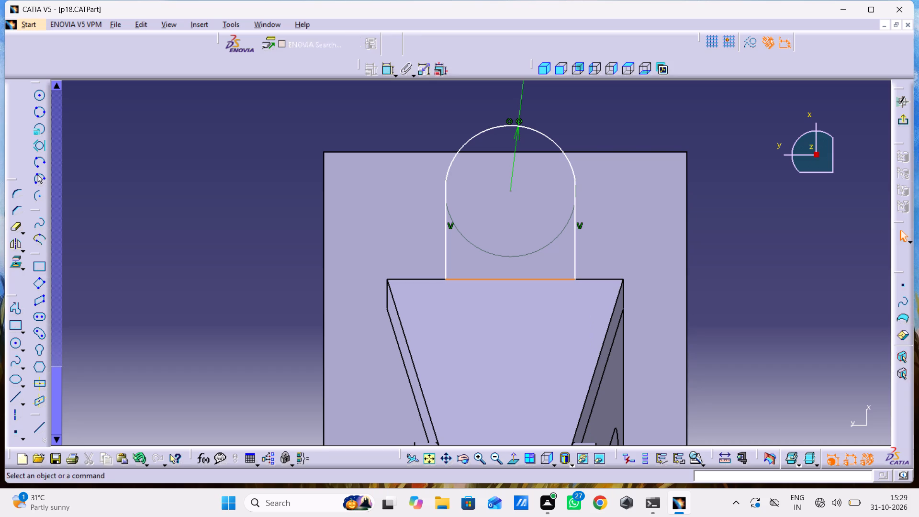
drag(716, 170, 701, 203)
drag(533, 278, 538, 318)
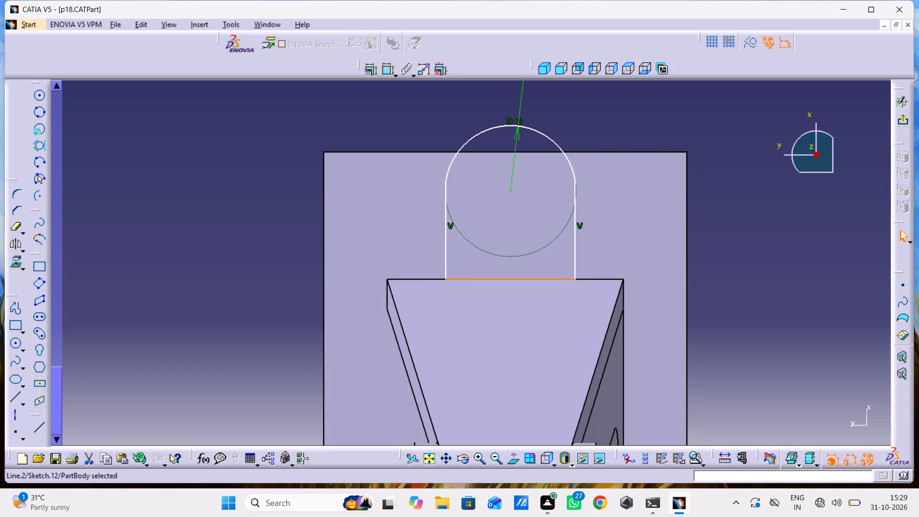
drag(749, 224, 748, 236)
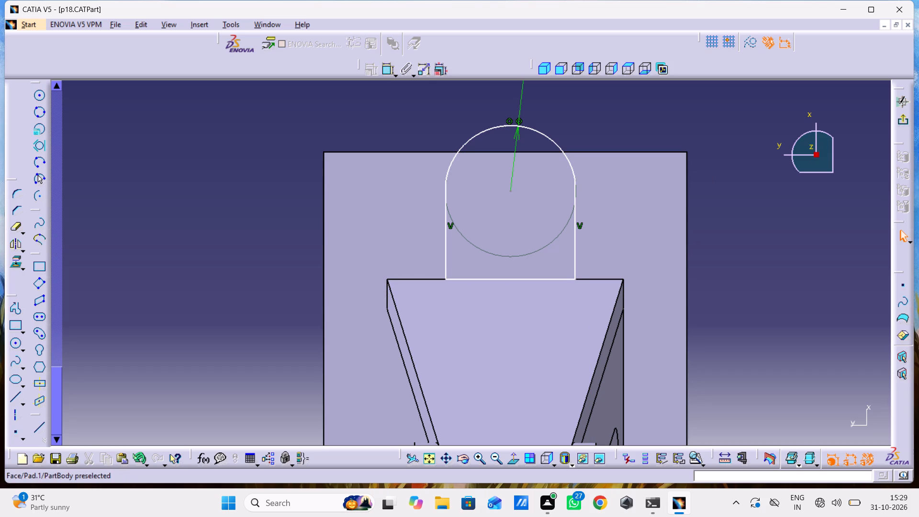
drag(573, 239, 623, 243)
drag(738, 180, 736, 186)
Dimension the length of the arched profile's vertical side line and set it to 17 mm.
middle_drag(616, 214, 623, 235)
right_click(616, 214)
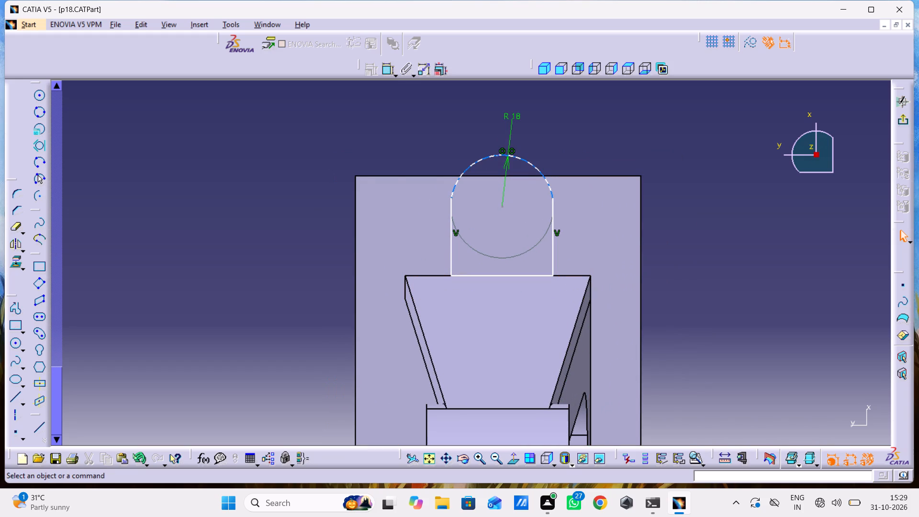
click(552, 256)
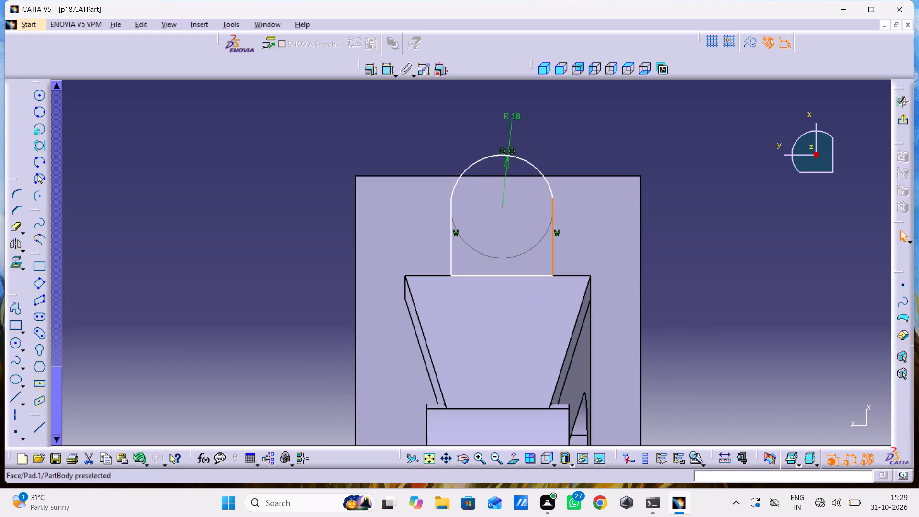
click(387, 67)
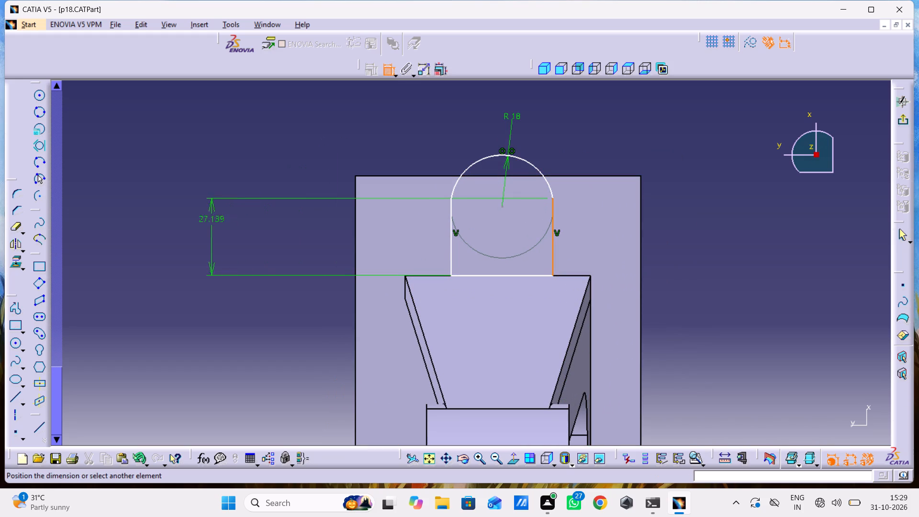
click(236, 233)
double_click(241, 232)
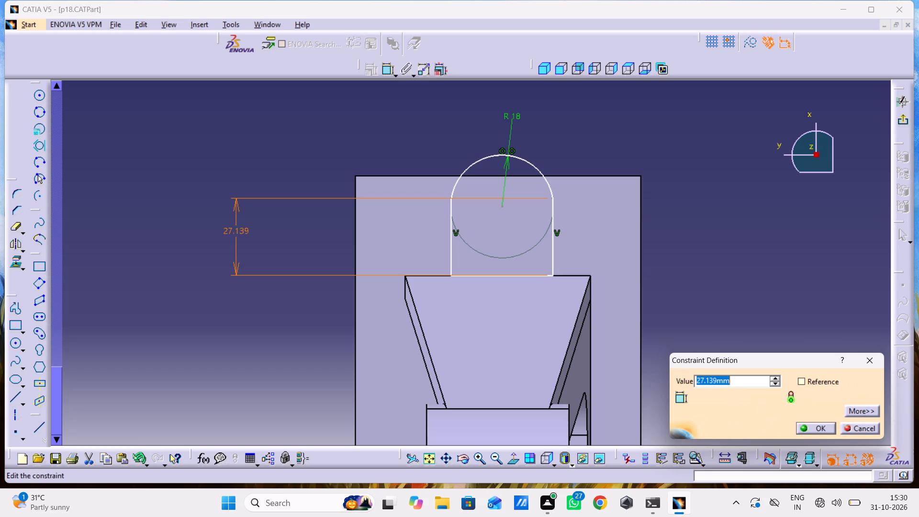
text(07)
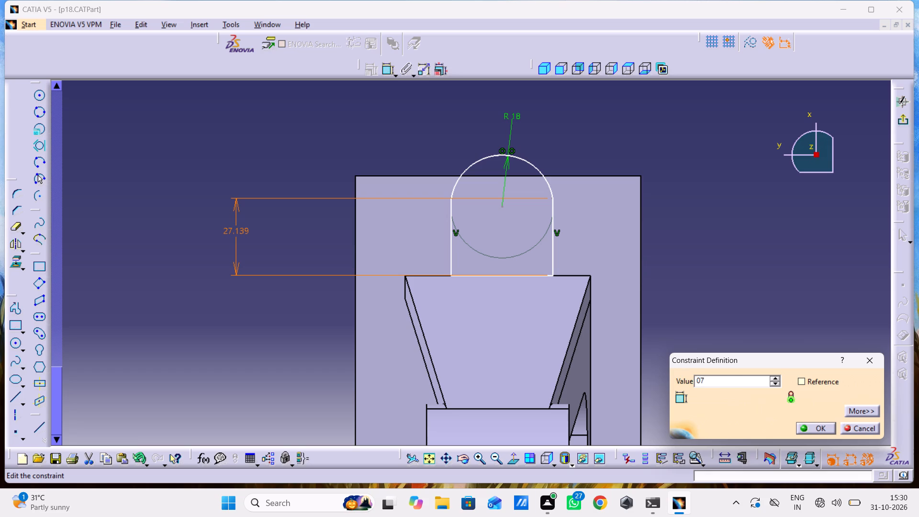
key(BackSpace)
key(BackSpace)
key(1)
key(7)
key(Return)
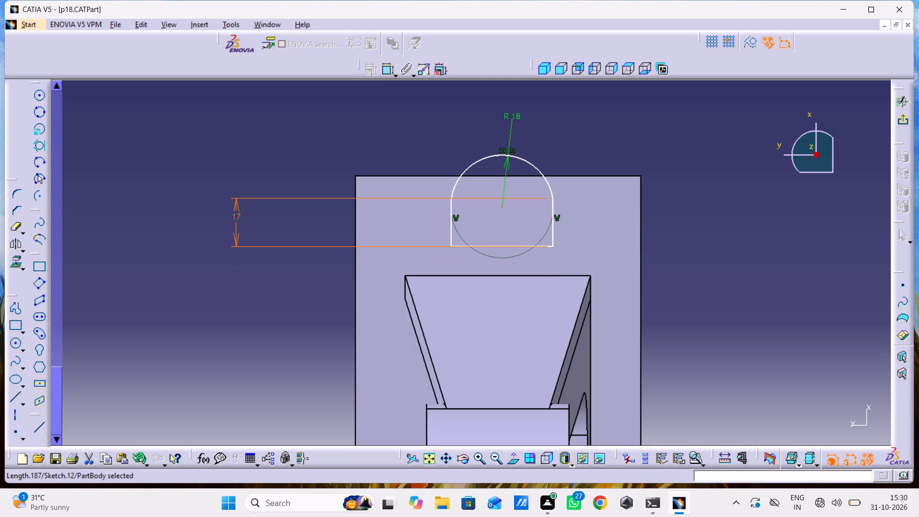
click(252, 325)
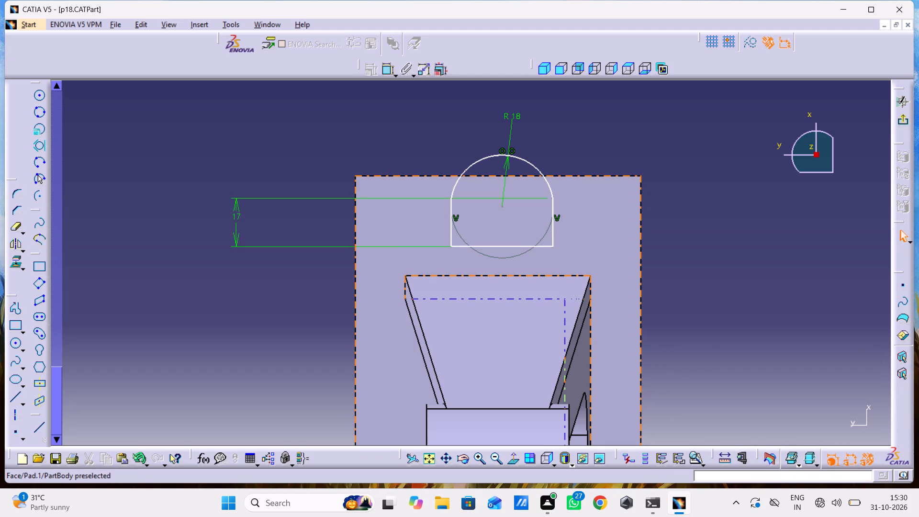
Dimension the vertical distance between the arc's centre and the plate's top edge.
click(504, 205)
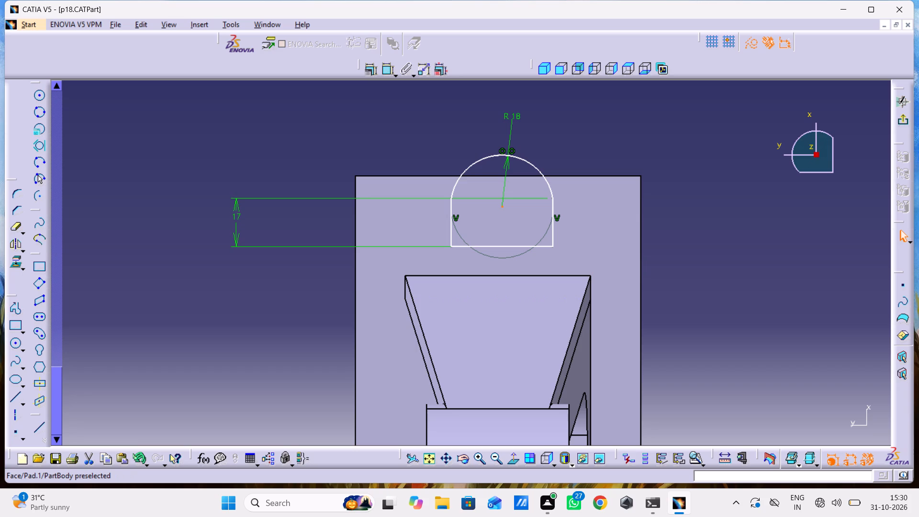
click(400, 174)
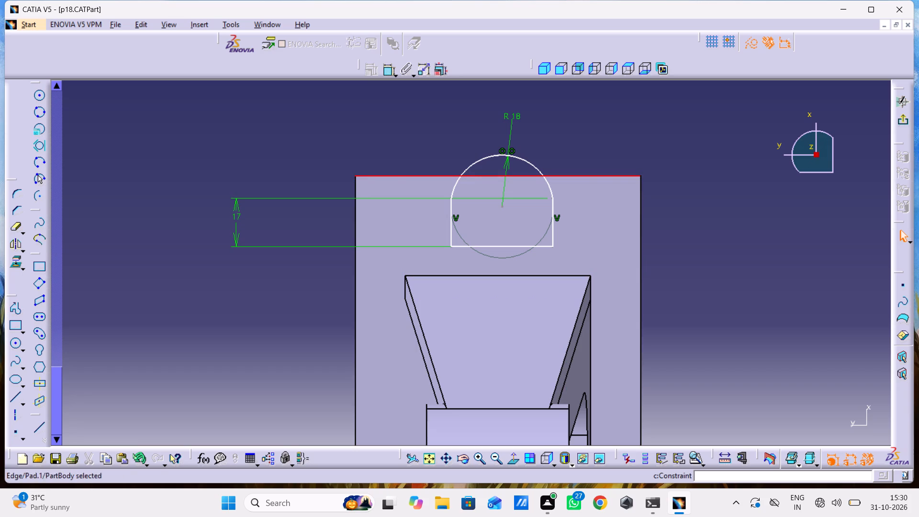
double_click(390, 76)
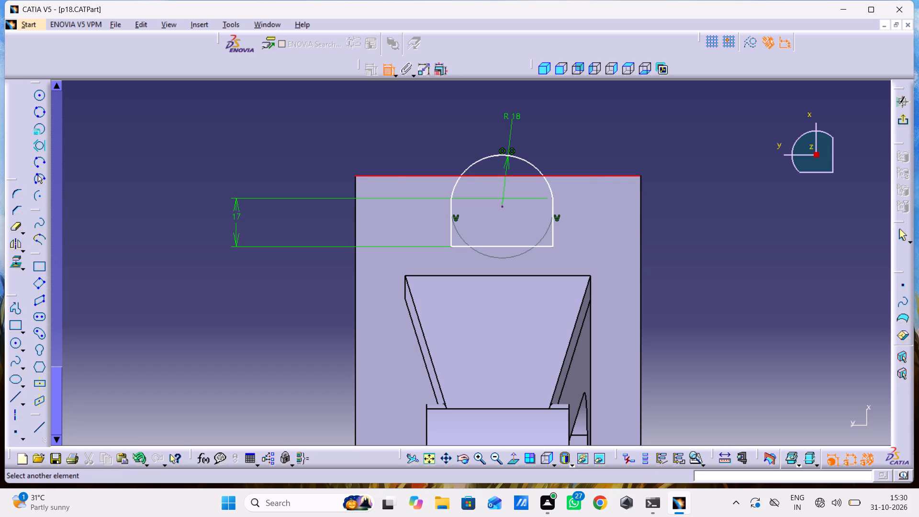
click(500, 206)
click(228, 145)
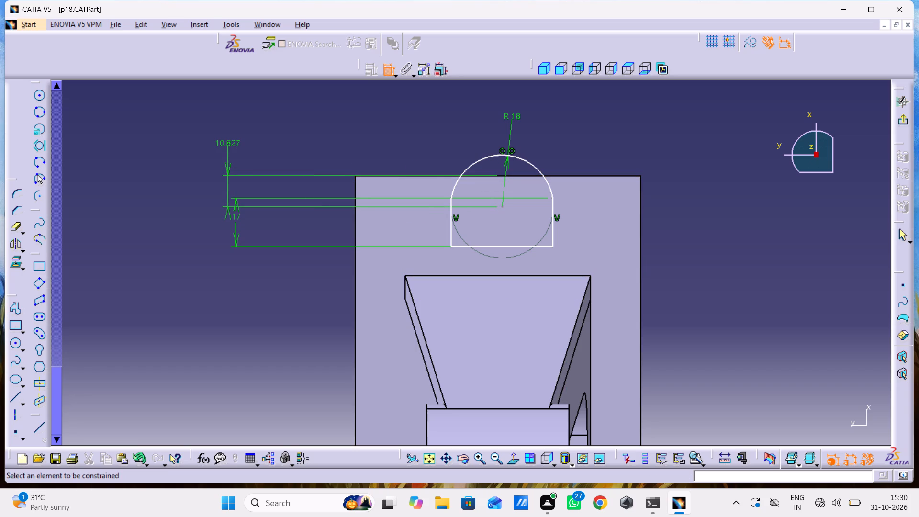
Set the vertical distance between the arc's centre and the plate's top edge to 18 mm.
double_click(236, 144)
text(18)
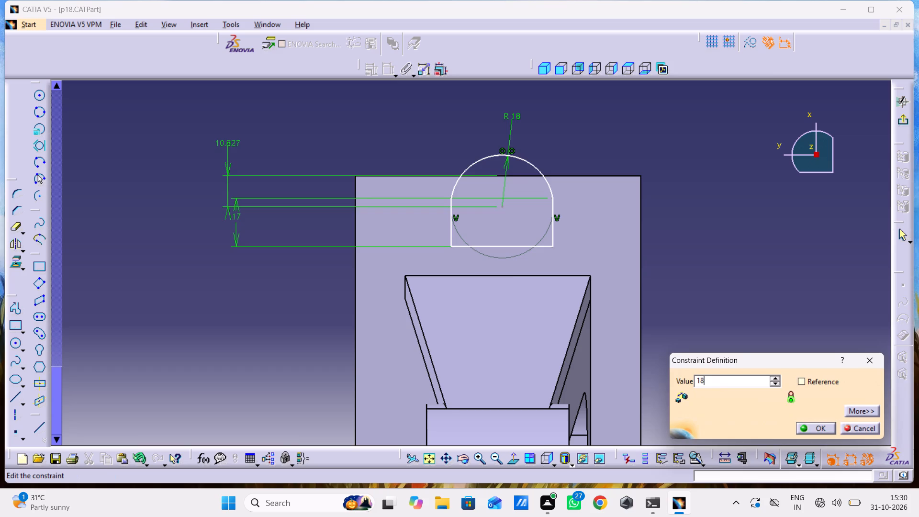
key(Return)
click(316, 116)
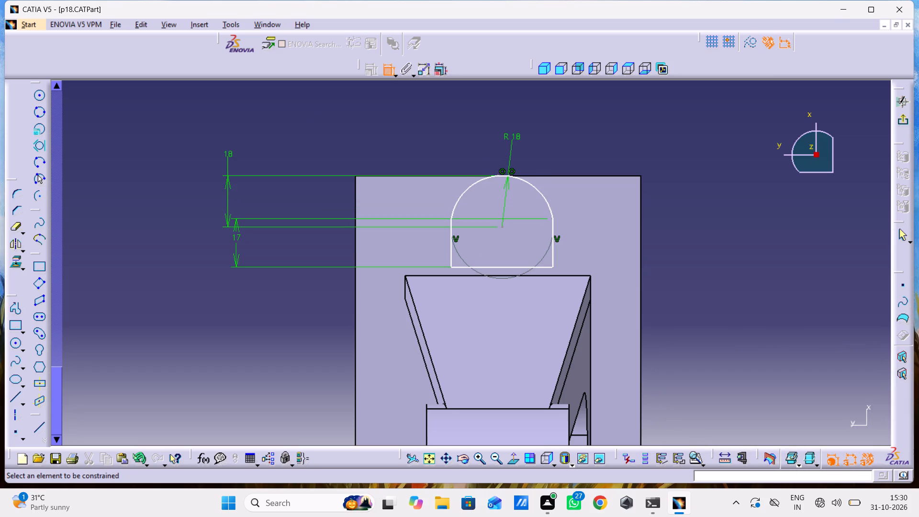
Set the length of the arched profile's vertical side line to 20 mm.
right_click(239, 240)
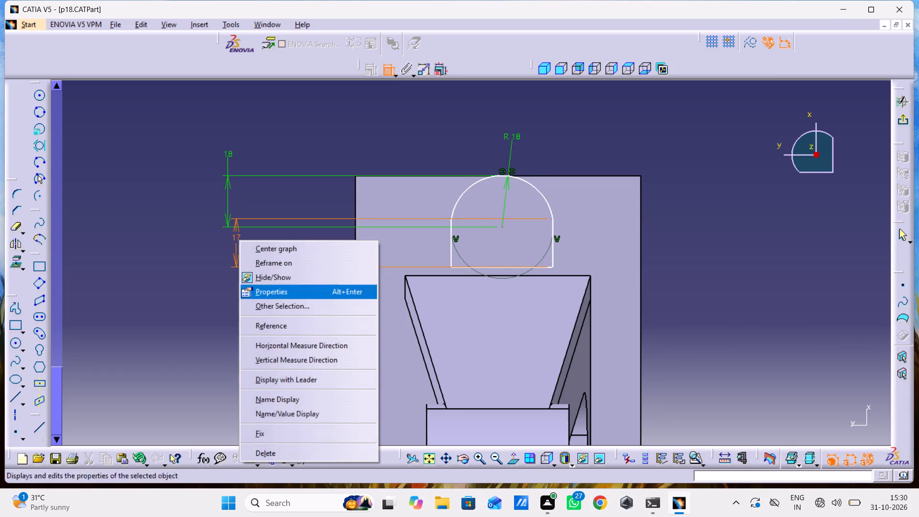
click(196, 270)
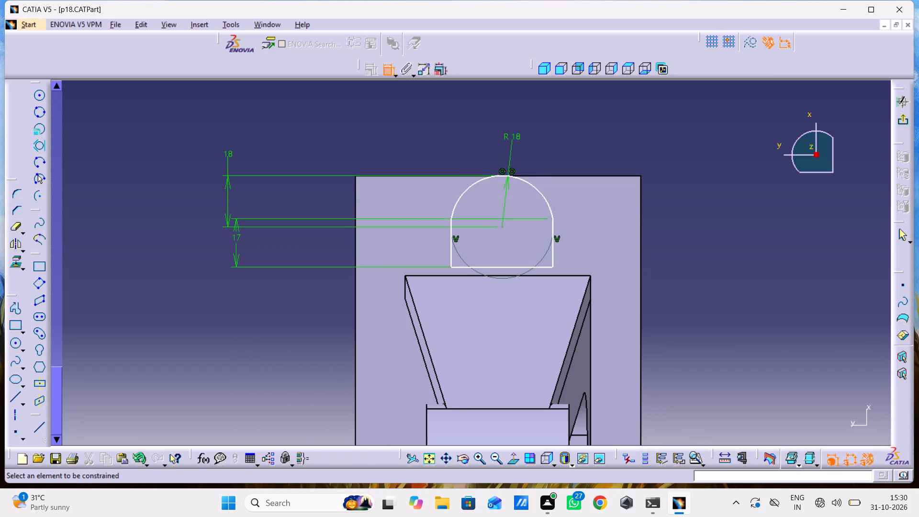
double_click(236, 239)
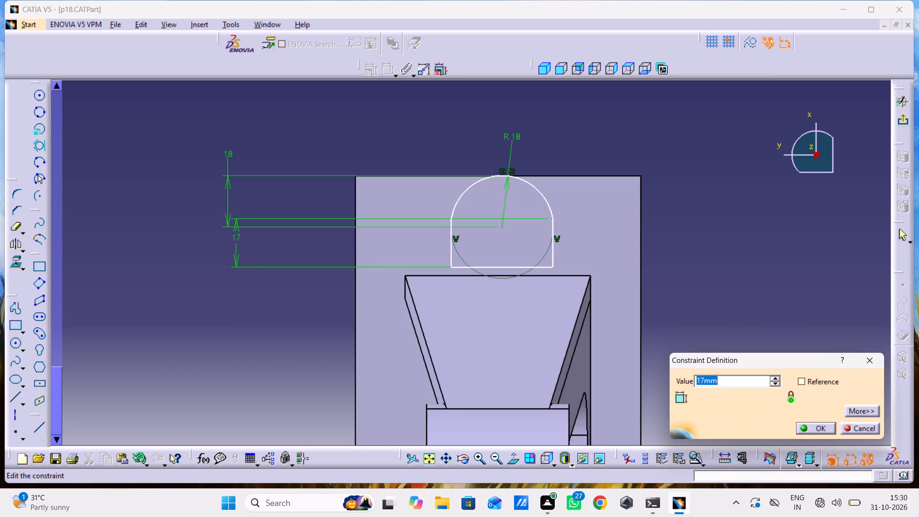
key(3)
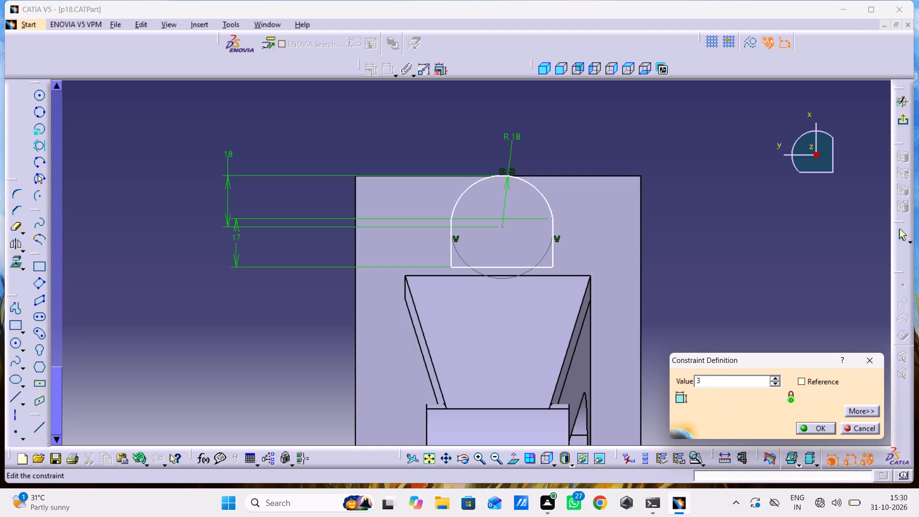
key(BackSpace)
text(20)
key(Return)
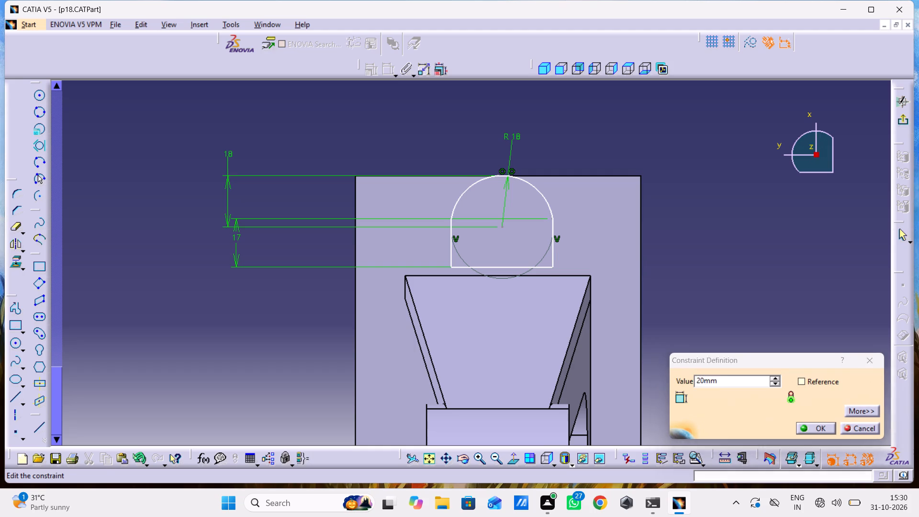
Set the length of the arched profile's vertical side line to 22 mm.
middle_drag(296, 360, 299, 328)
right_click(298, 360)
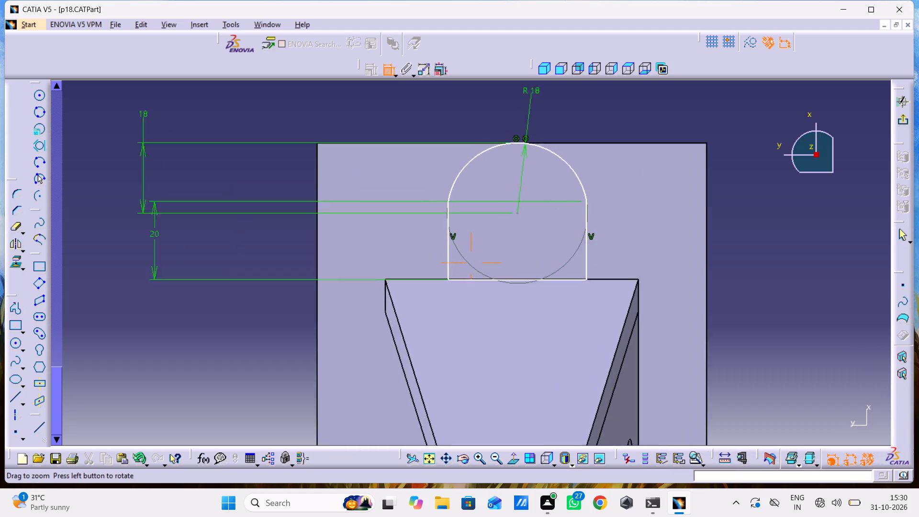
middle_drag(299, 328, 298, 292)
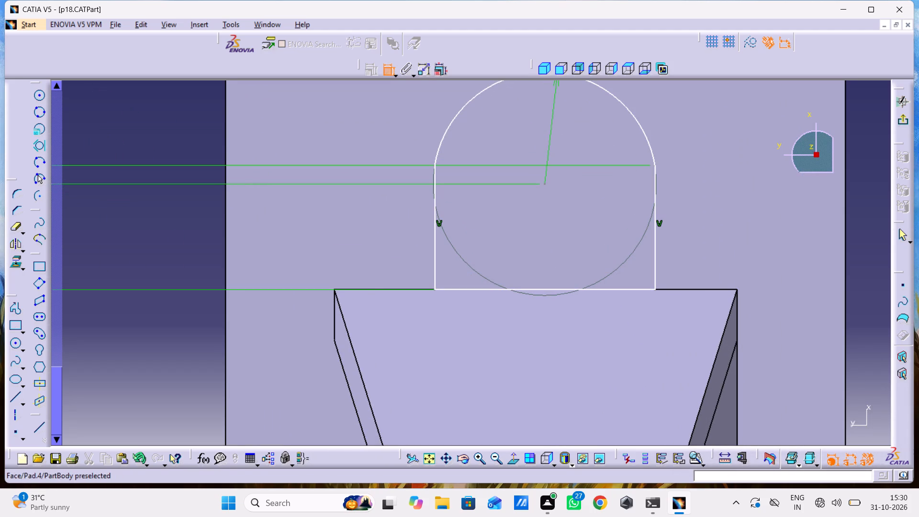
middle_drag(176, 341, 198, 393)
right_click(176, 341)
double_click(194, 235)
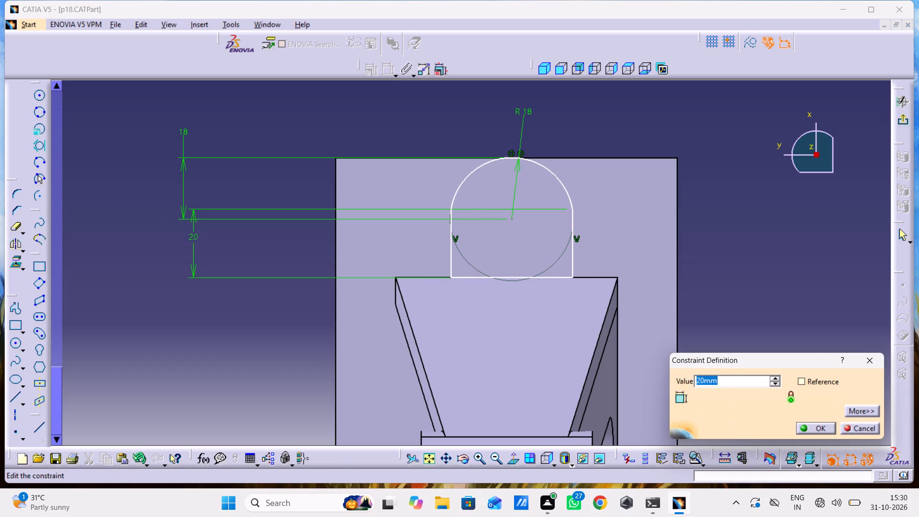
text(22)
key(Return)
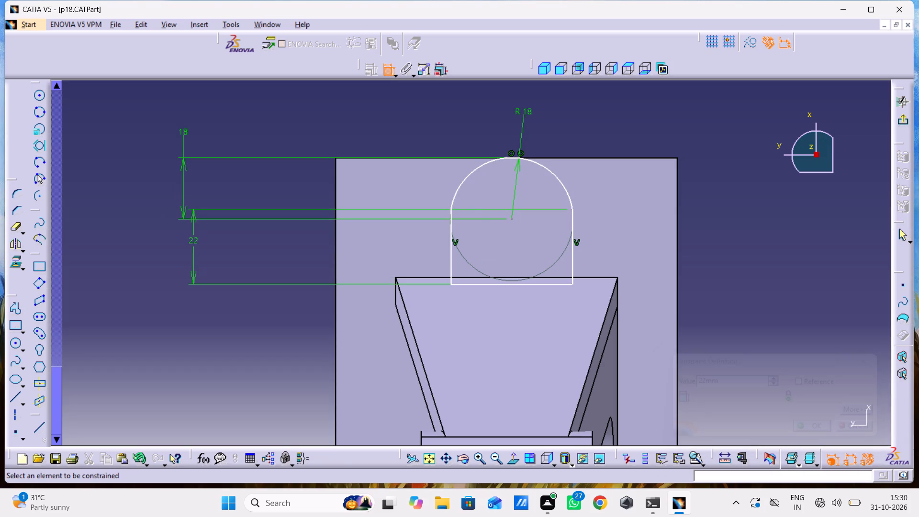
Constrain the arched profile's two vertical side lines to be symmetric about the sketch's vertical axis.
click(450, 270)
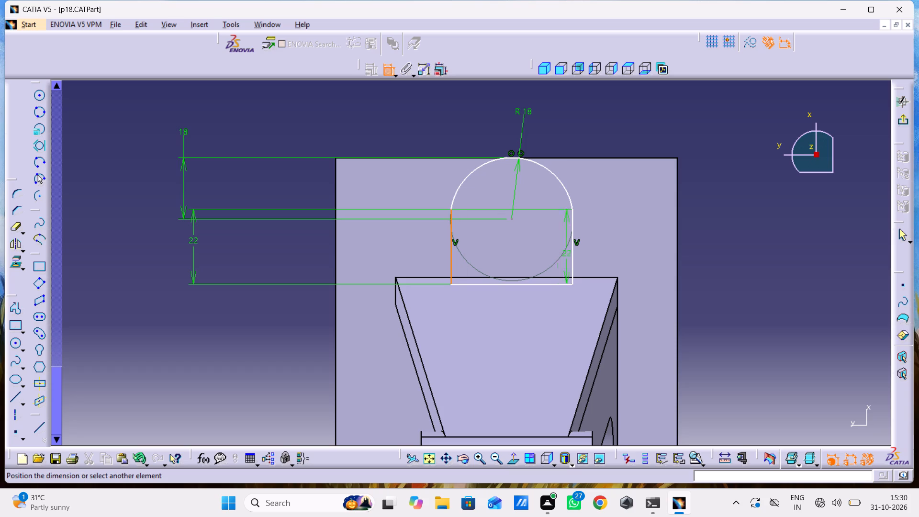
click(571, 263)
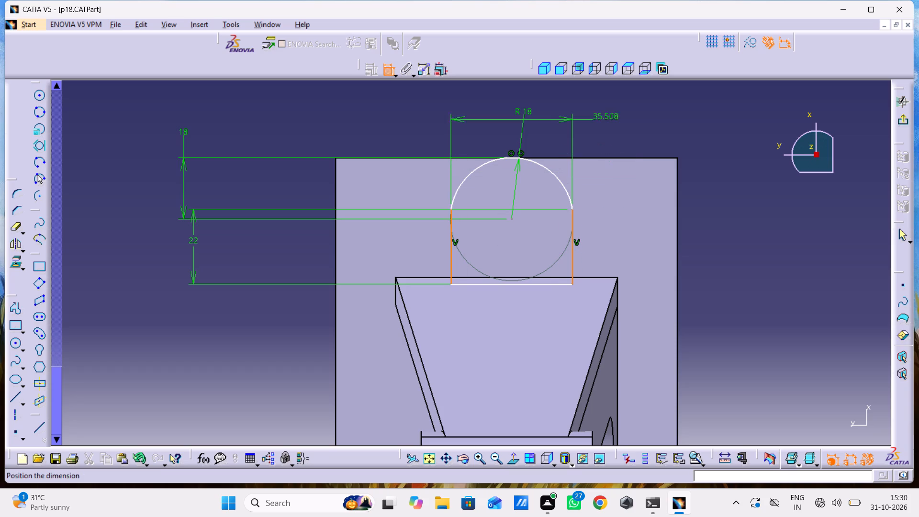
right_click(606, 107)
click(626, 225)
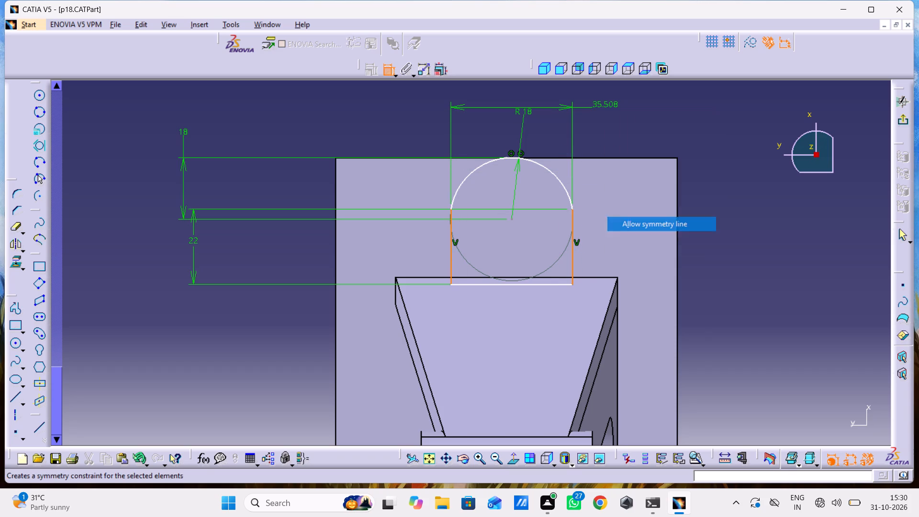
middle_drag(531, 330, 438, 88)
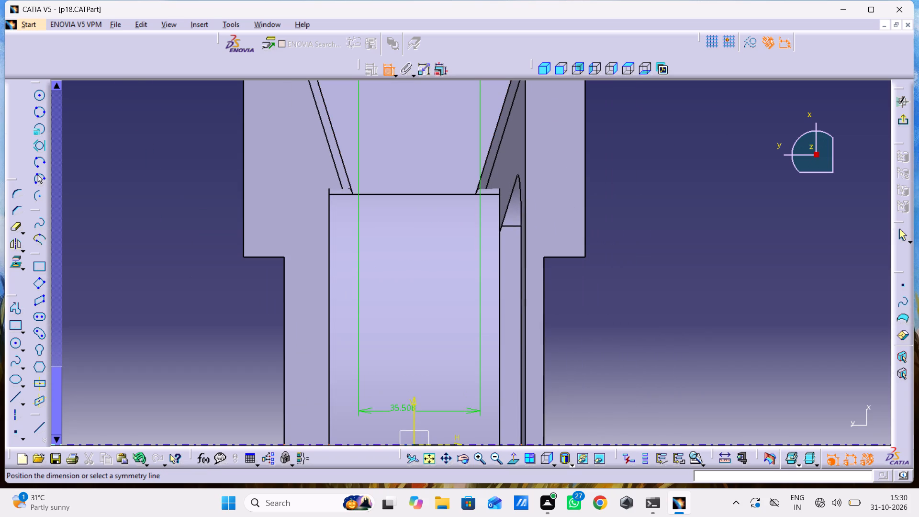
click(413, 400)
Dimension the vertical distance between the arched profile's bottom line and the sketch's horizontal axis.
middle_drag(414, 260, 403, 415)
scroll(415, 270, down, 1)
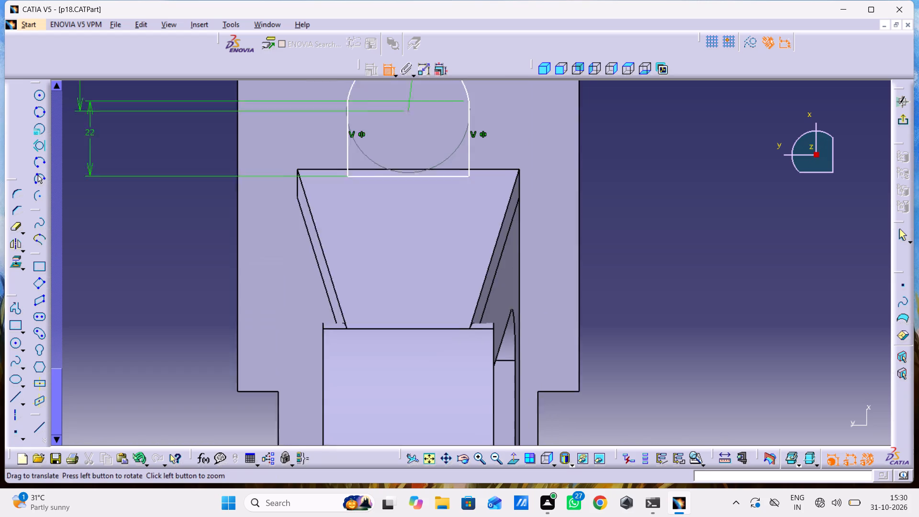
middle_drag(403, 415, 394, 471)
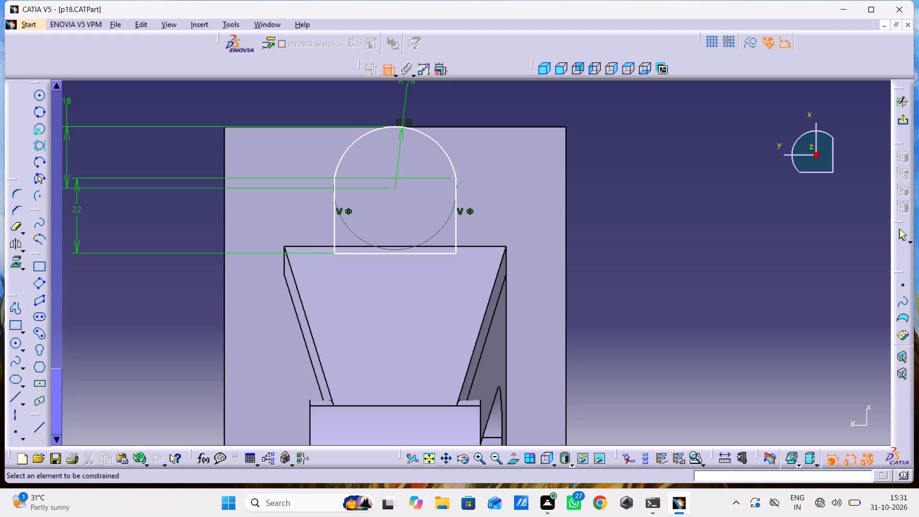
click(437, 255)
middle_drag(423, 356, 426, 356)
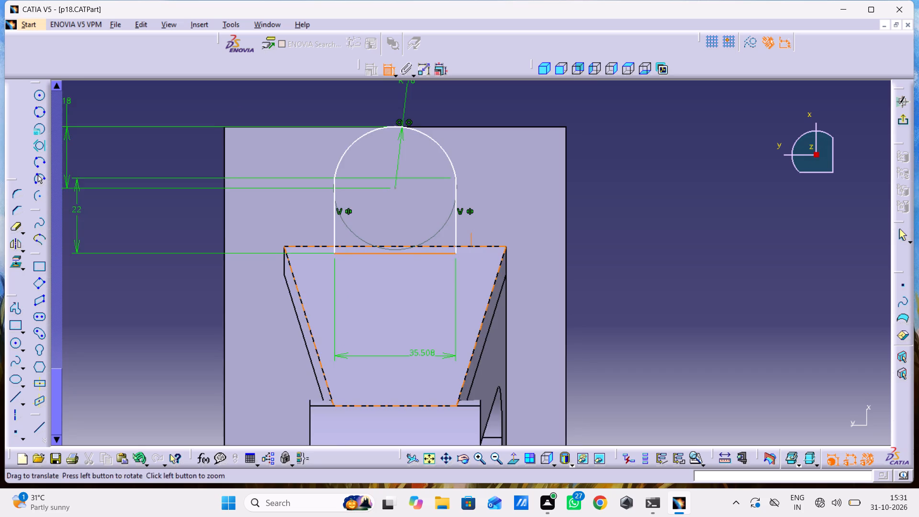
middle_drag(426, 356, 437, 242)
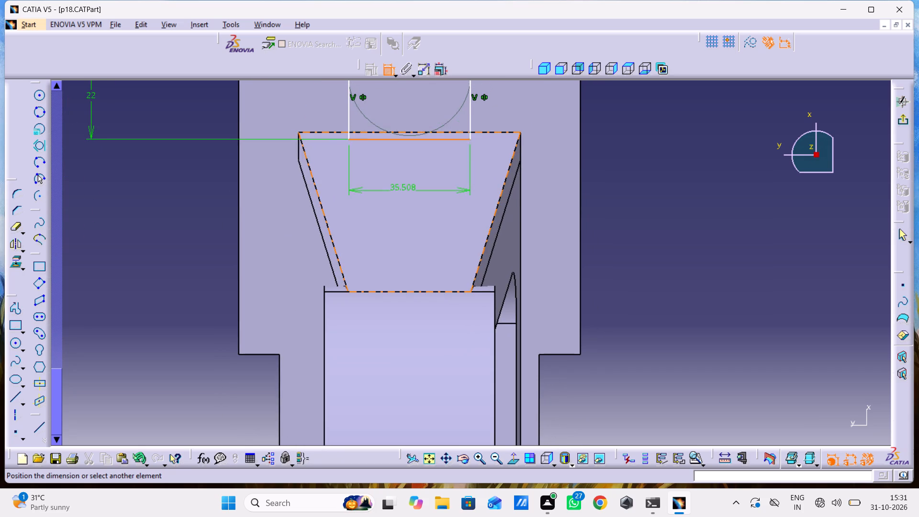
middle_drag(413, 195, 417, 291)
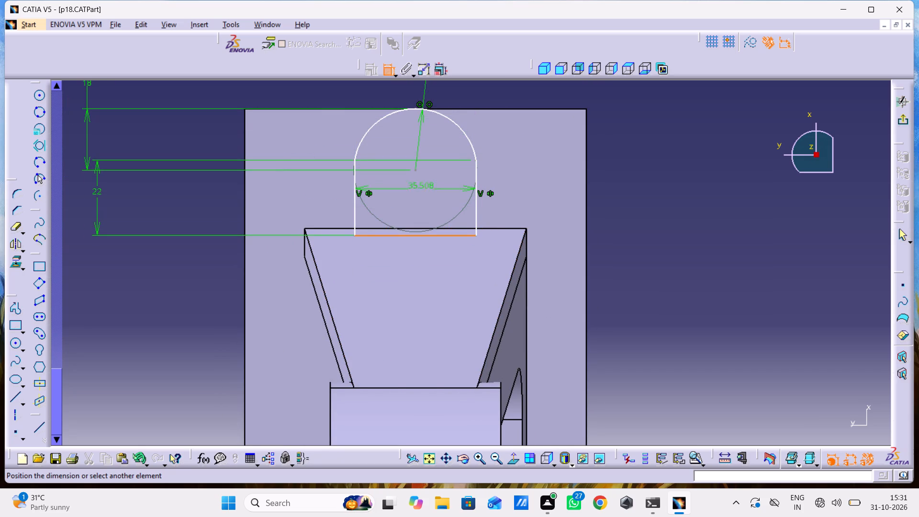
middle_drag(434, 346, 445, 214)
middle_drag(398, 345, 399, 256)
right_click(399, 256)
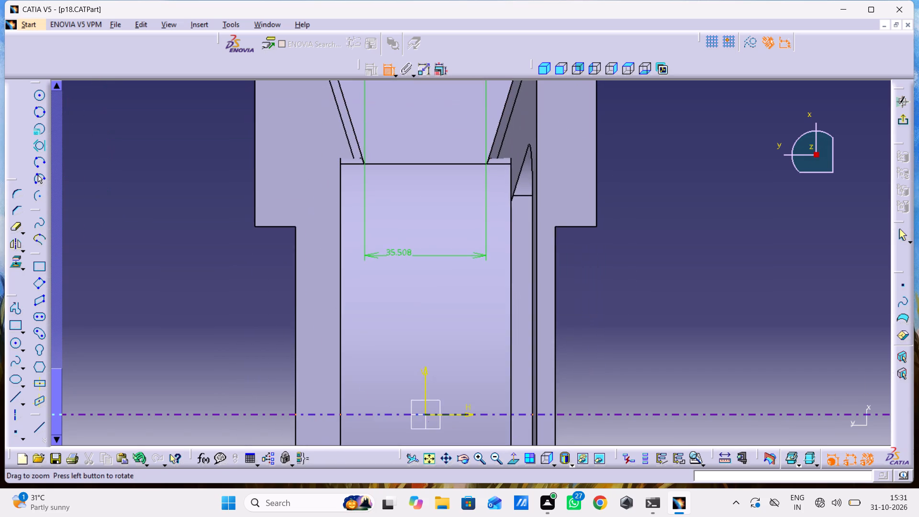
middle_drag(399, 256, 411, 257)
middle_drag(439, 330, 437, 214)
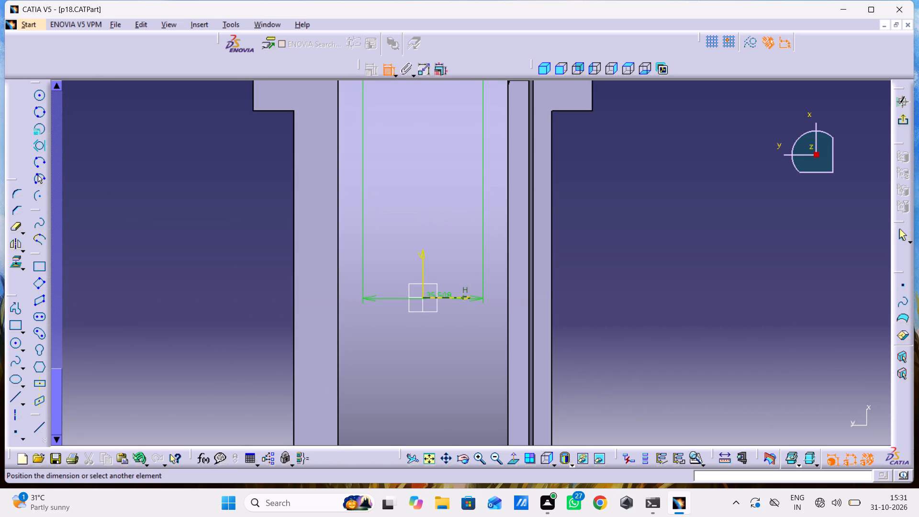
click(449, 298)
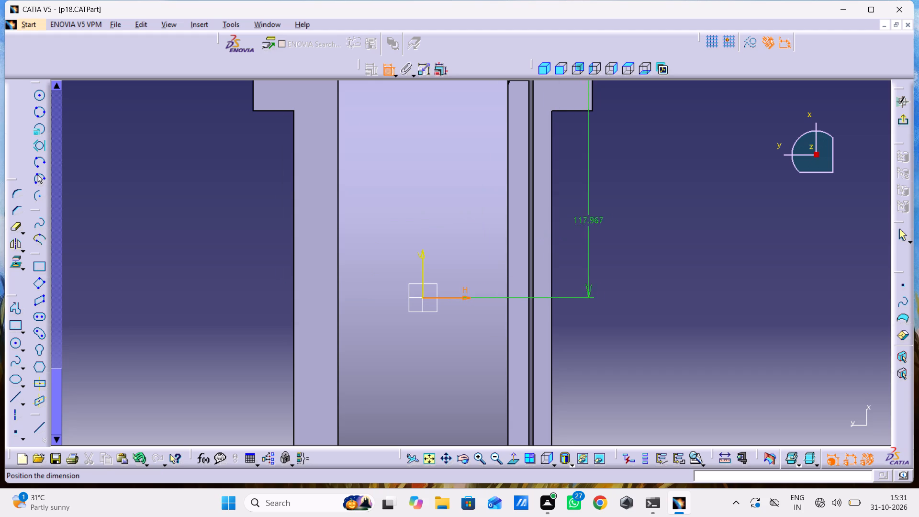
click(625, 206)
Dimension the width between the arched profile's two vertical side lines.
middle_drag(553, 205, 554, 247)
right_click(553, 205)
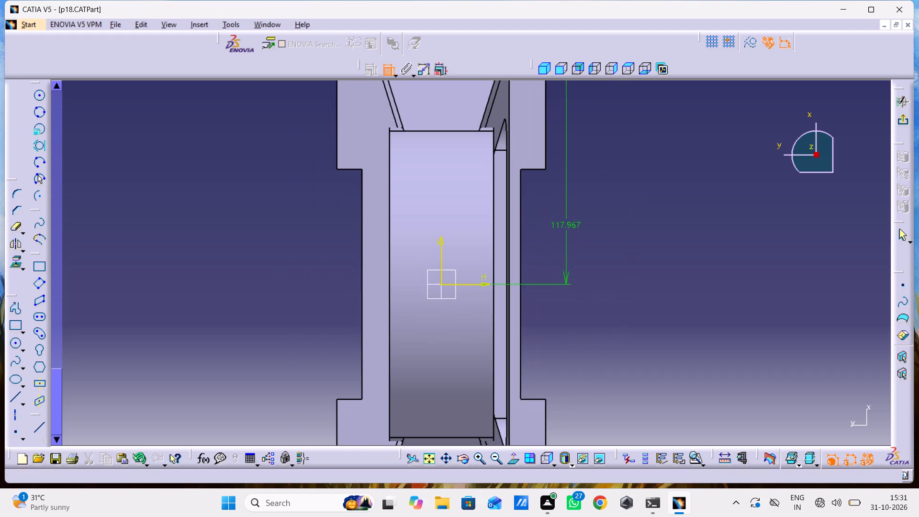
middle_drag(554, 242, 554, 438)
middle_drag(445, 289, 456, 274)
right_click(445, 289)
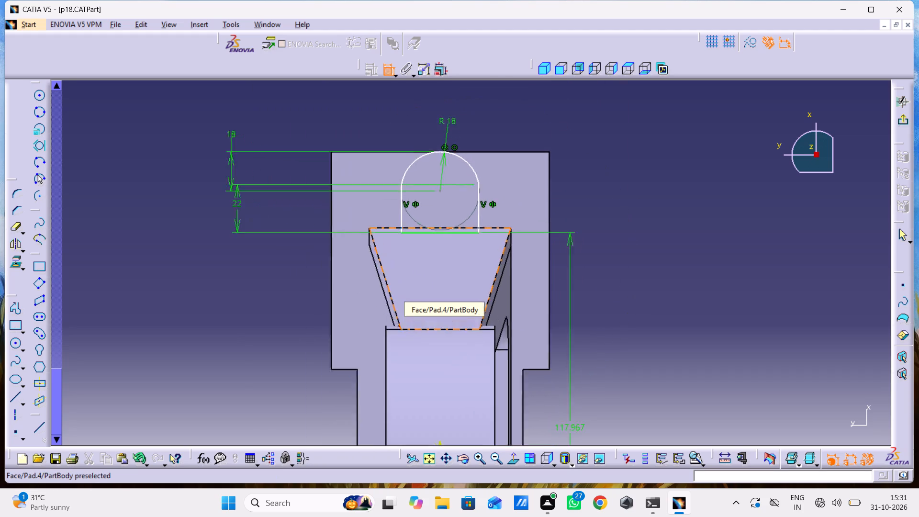
middle_drag(456, 274, 459, 236)
middle_drag(449, 237, 452, 262)
right_click(449, 237)
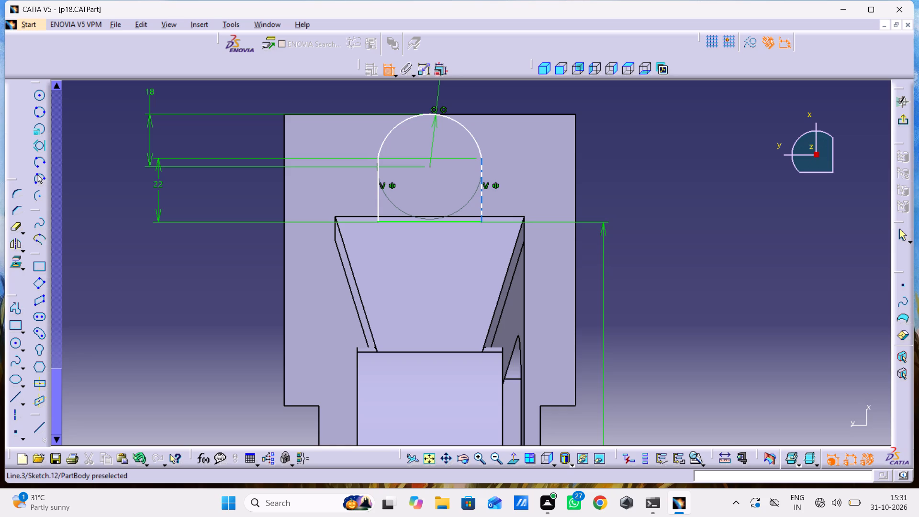
click(481, 196)
click(377, 201)
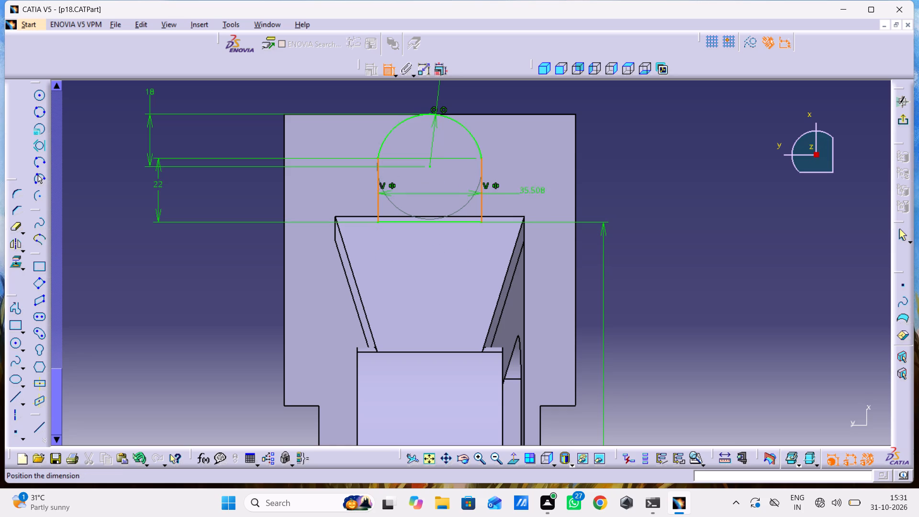
drag(633, 163, 637, 170)
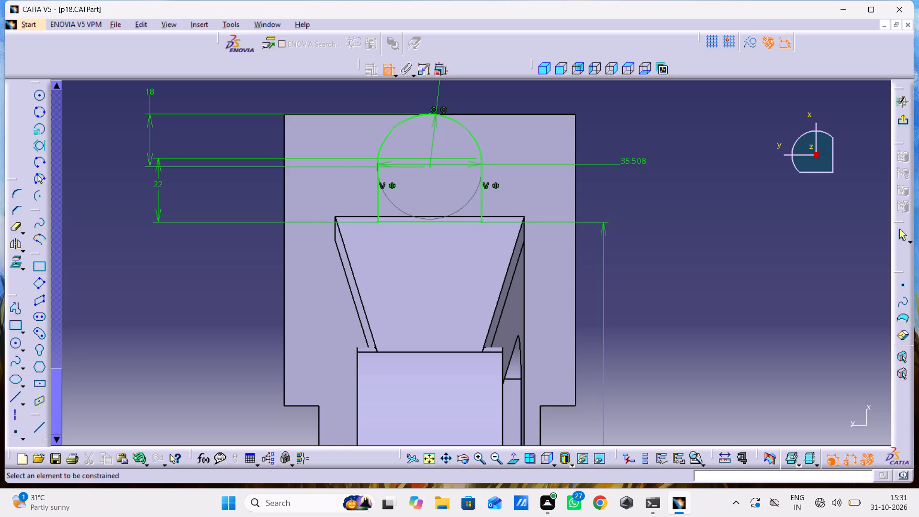
Sketch a circle about 12 mm in diameter centred on the centre of the R18 arc.
middle_drag(592, 211, 599, 243)
right_click(592, 211)
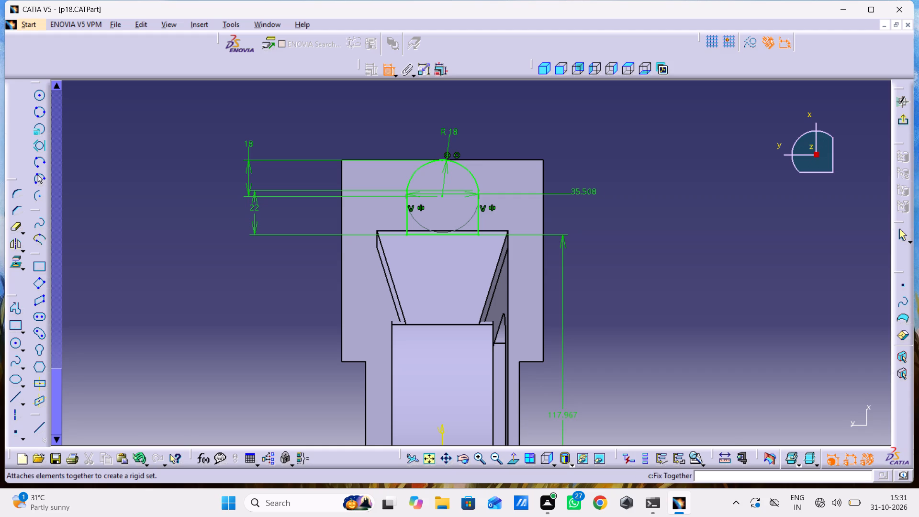
click(39, 94)
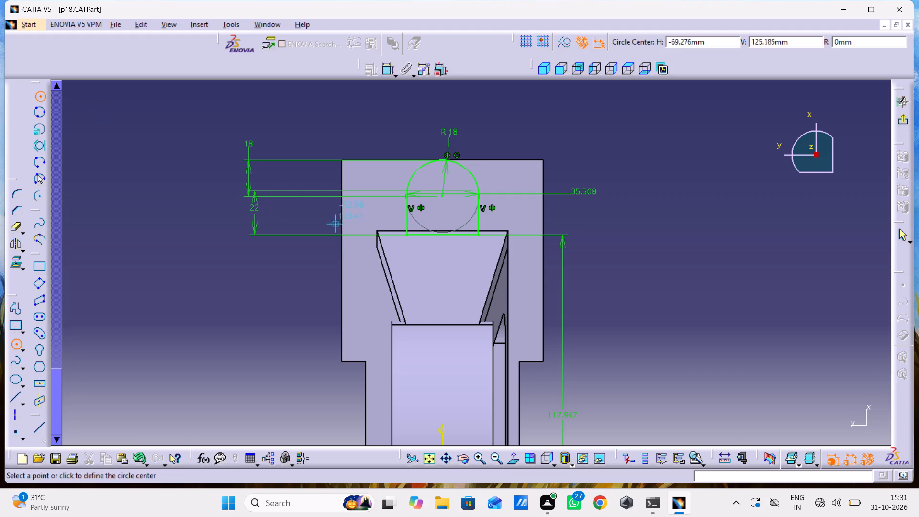
click(441, 195)
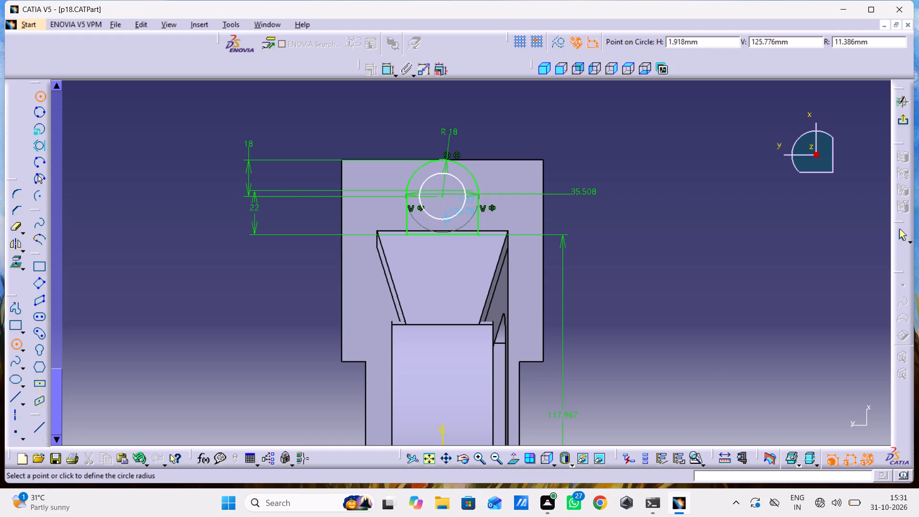
click(445, 208)
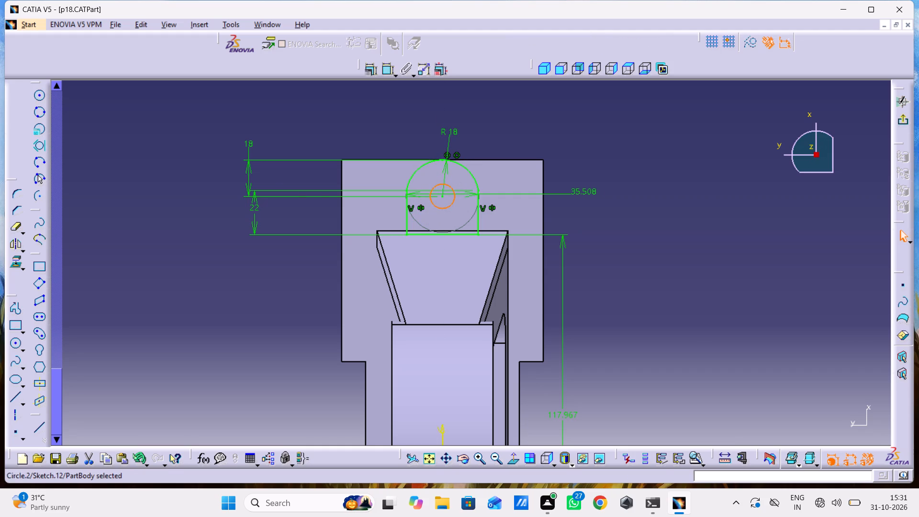
Dimension the diameter of the circle inside the arched profile and set it to 14 mm.
click(386, 73)
click(560, 124)
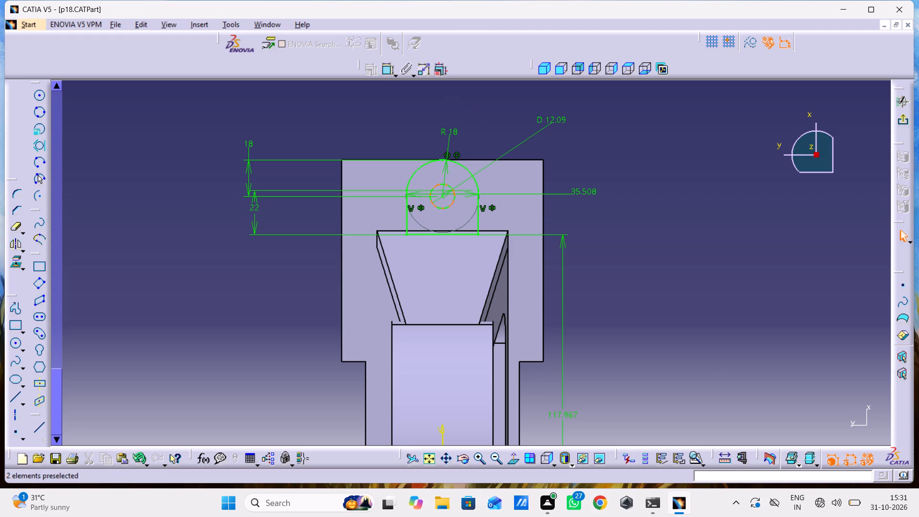
double_click(558, 119)
key(1)
key(4)
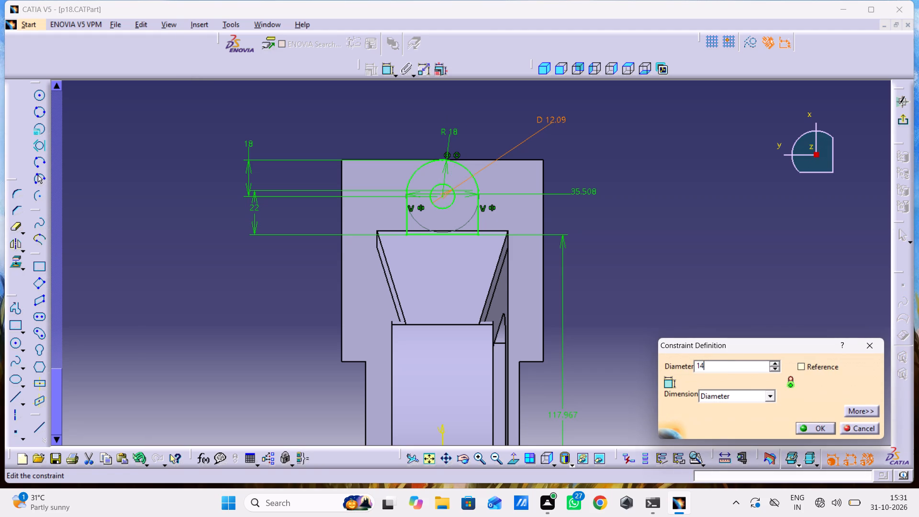
key(Return)
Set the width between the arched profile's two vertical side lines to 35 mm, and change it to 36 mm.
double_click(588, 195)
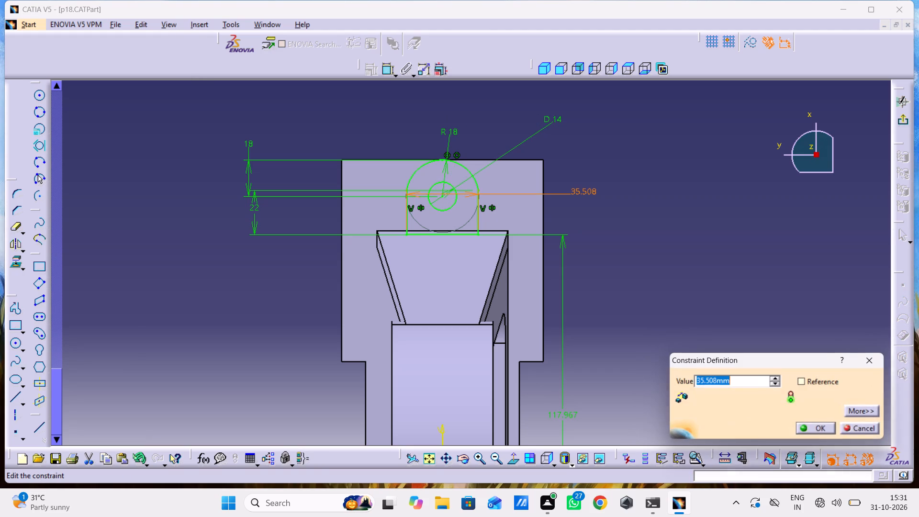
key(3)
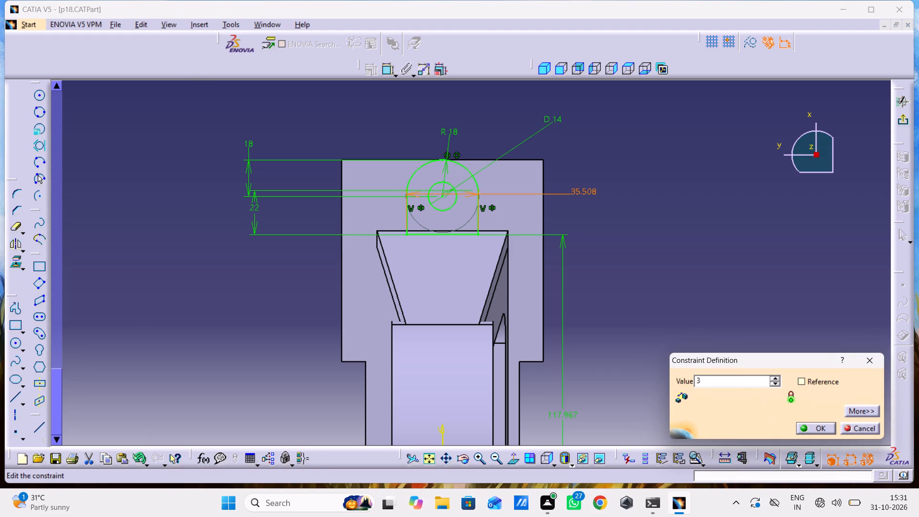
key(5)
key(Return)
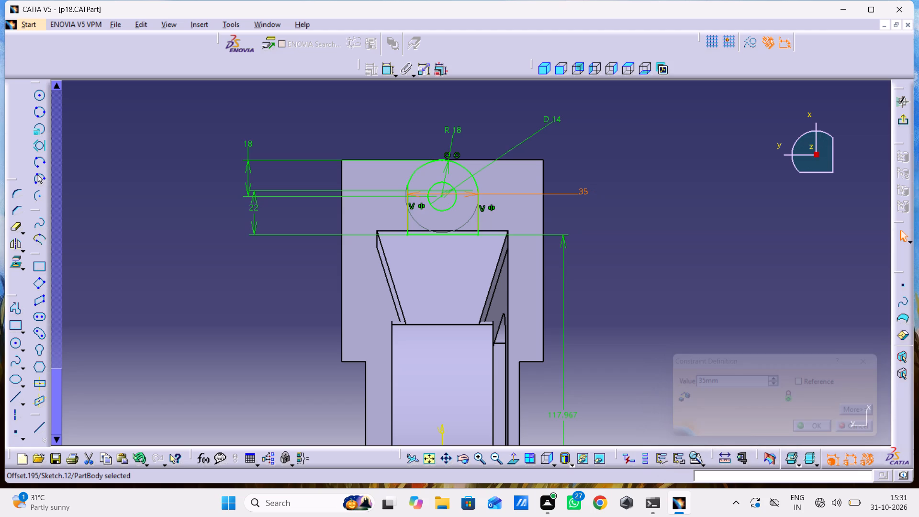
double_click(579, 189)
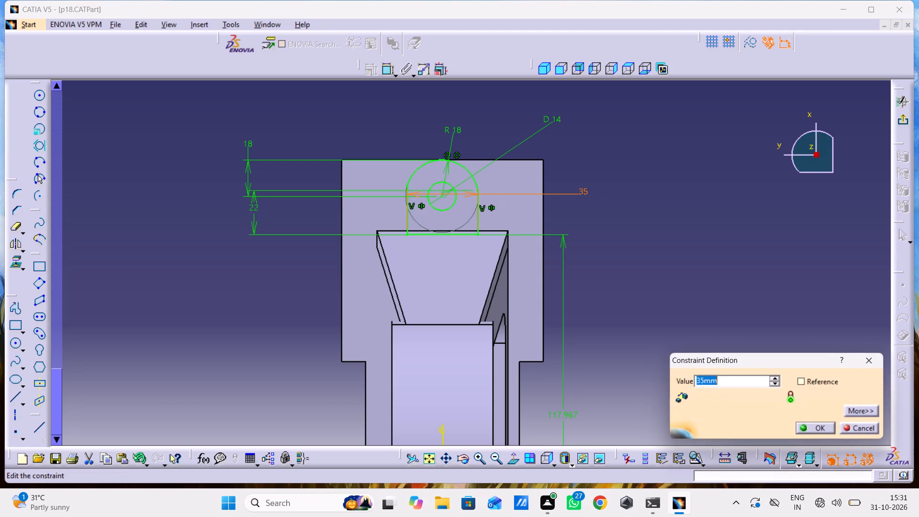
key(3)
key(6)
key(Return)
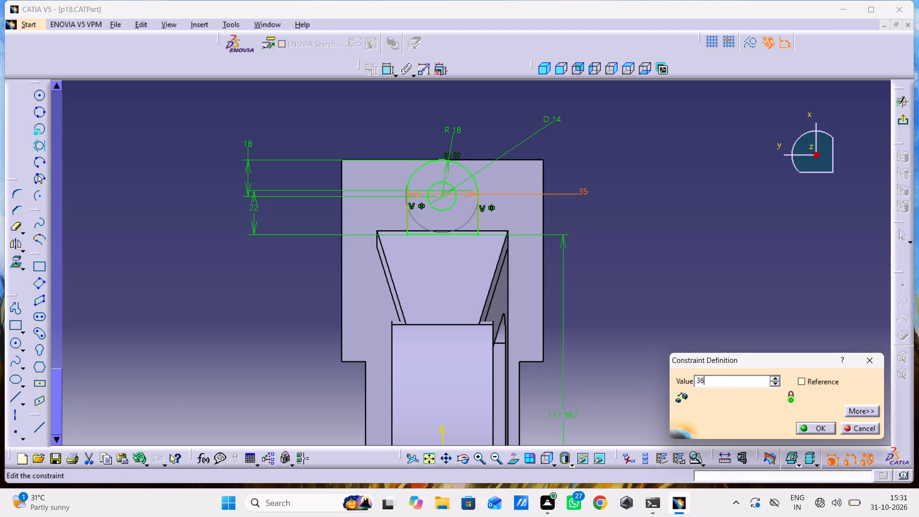
Delete the width dimension between the arched profile's two vertical side lines.
right_click(580, 194)
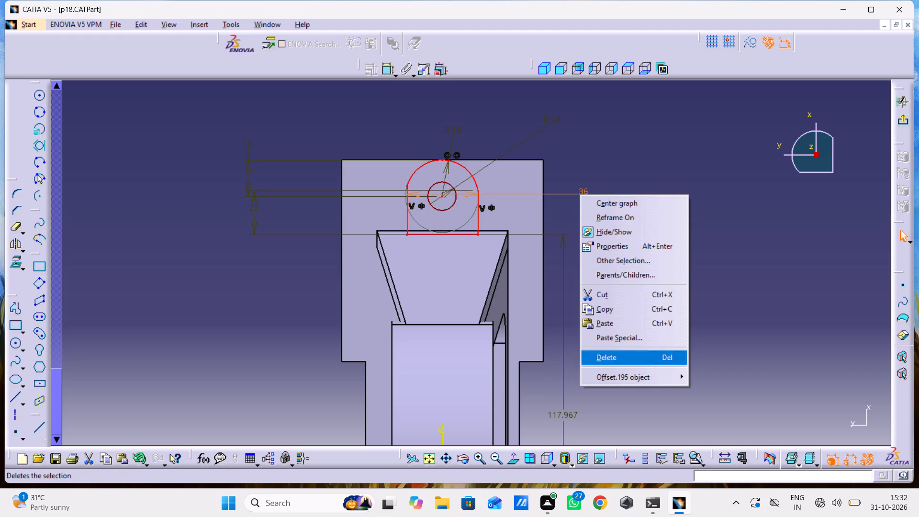
click(620, 359)
click(594, 287)
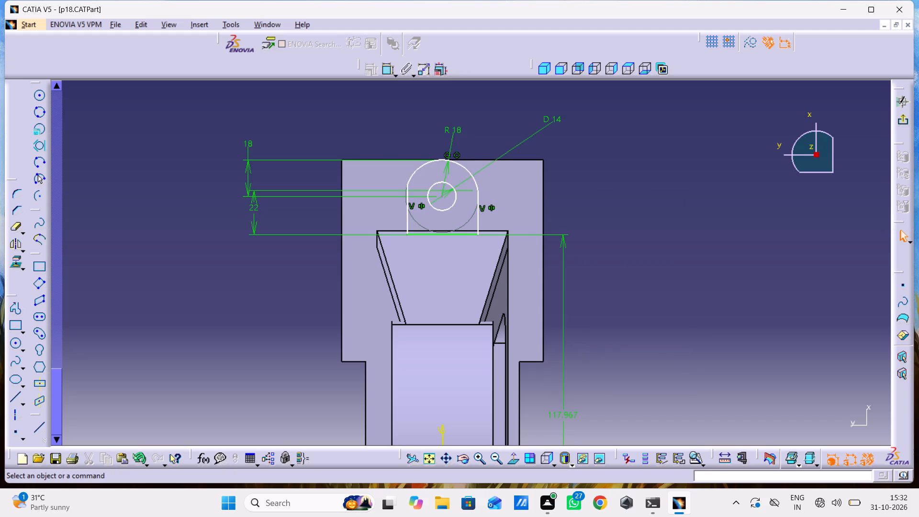
Sketch a horizontal axis line about 165 mm long across the arched profile, just below the centre of the 14 mm circle.
middle_drag(411, 242, 410, 235)
right_click(411, 242)
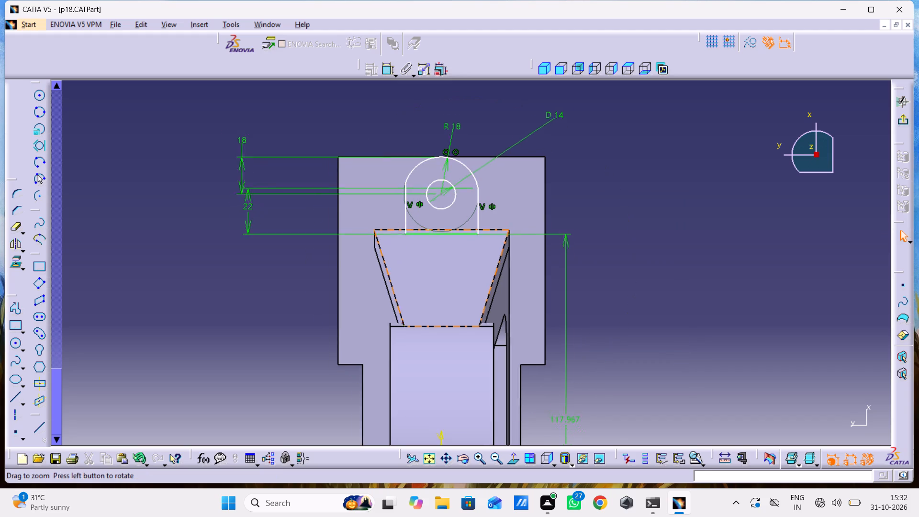
middle_drag(410, 235, 407, 188)
middle_drag(407, 187, 412, 236)
right_click(407, 187)
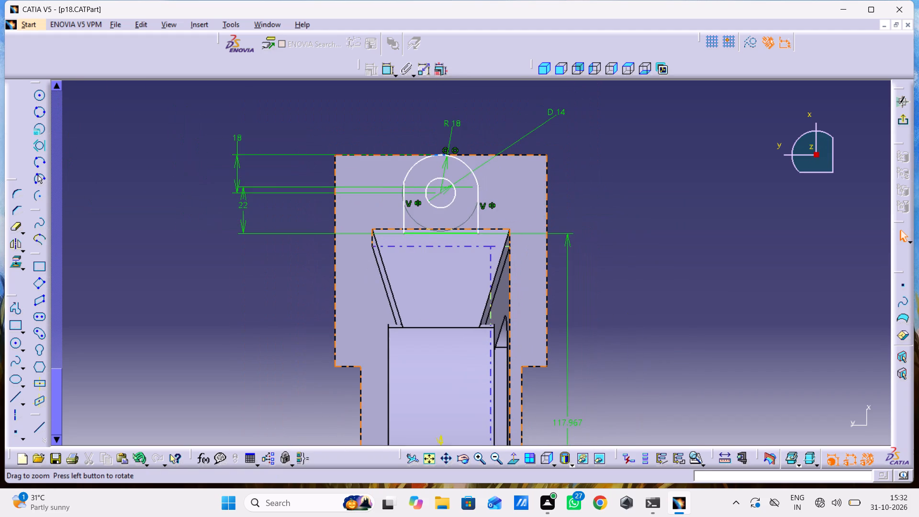
middle_drag(412, 236, 412, 219)
middle_drag(420, 236, 420, 259)
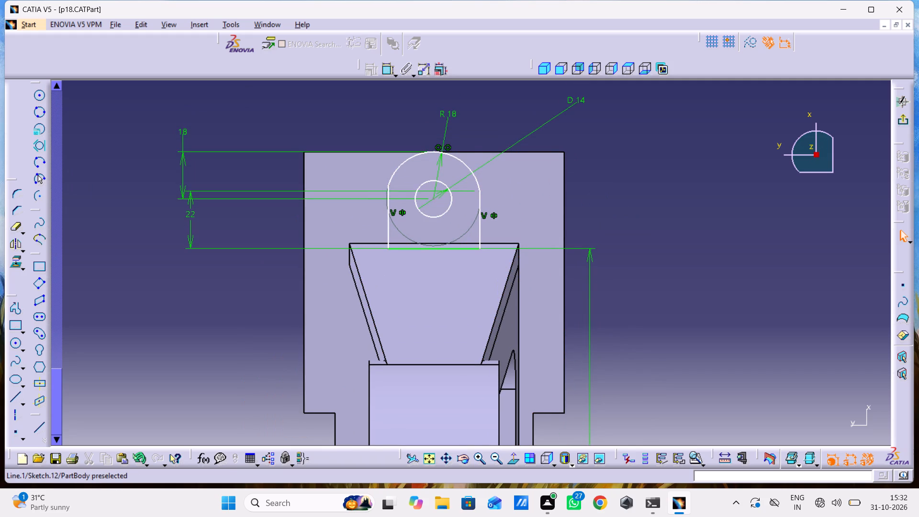
click(761, 163)
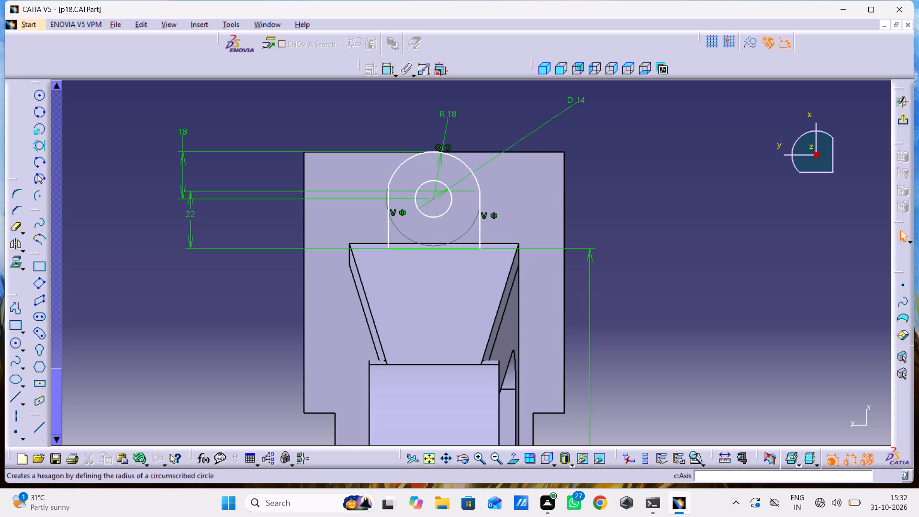
click(18, 418)
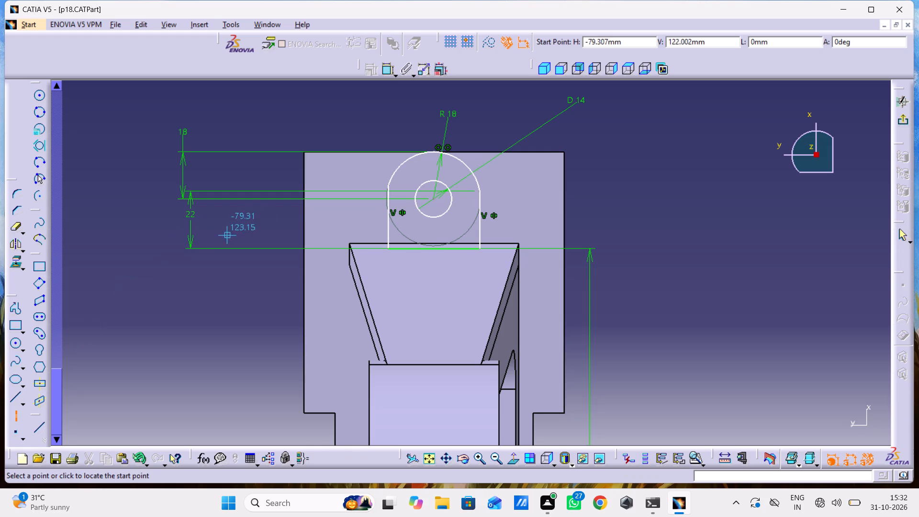
click(235, 214)
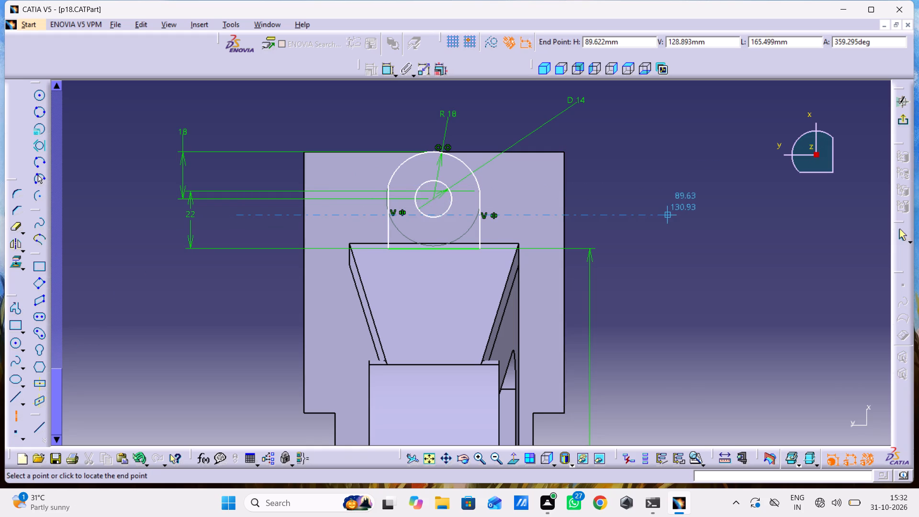
click(661, 214)
click(670, 294)
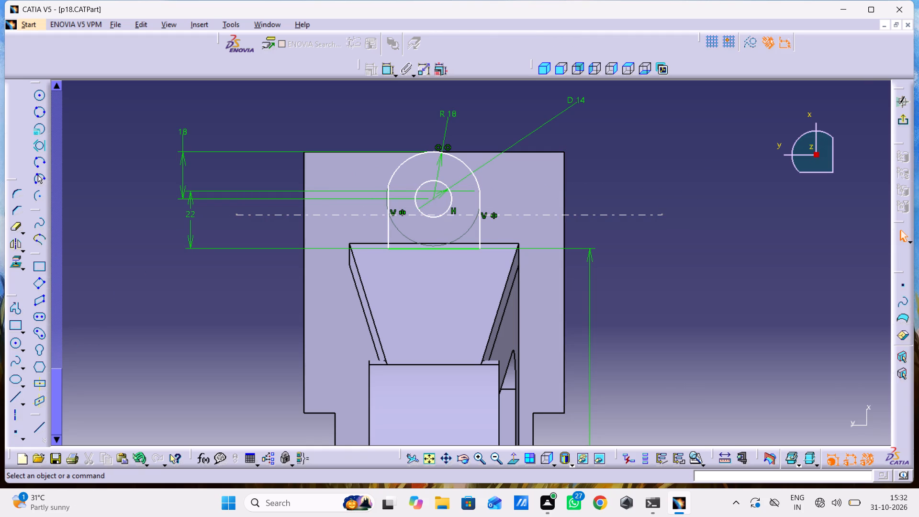
Make the horizontal axis line coincident with the centre of the 14 mm circle.
click(595, 214)
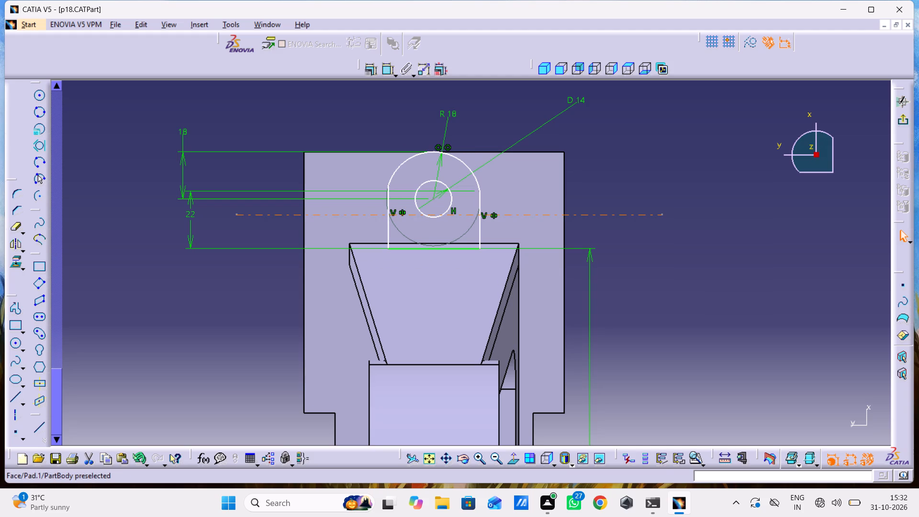
double_click(384, 74)
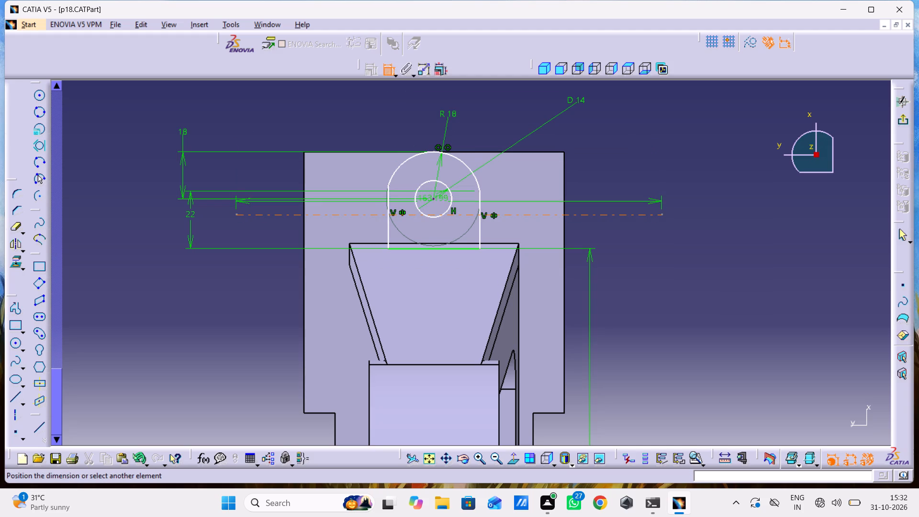
click(433, 201)
middle_drag(574, 233, 574, 208)
scroll(574, 233, down, 1)
right_click(574, 233)
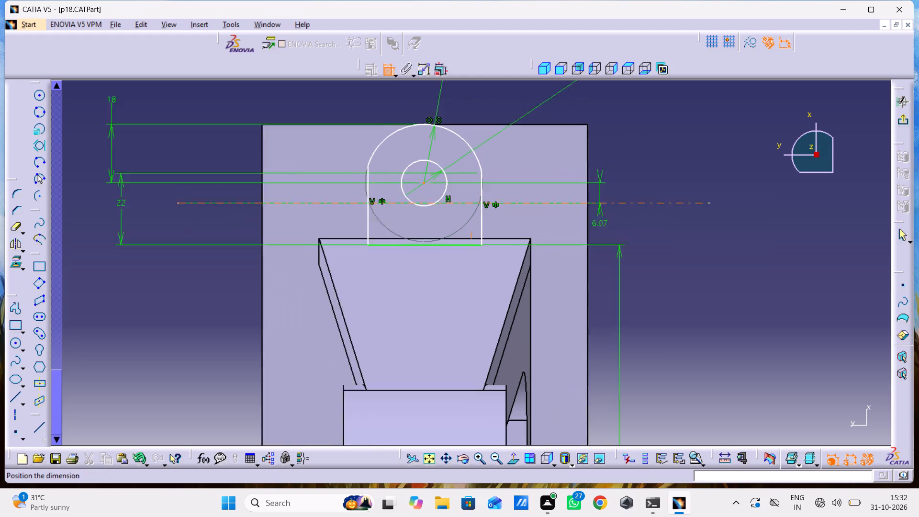
middle_drag(574, 208, 574, 197)
right_click(661, 131)
click(695, 211)
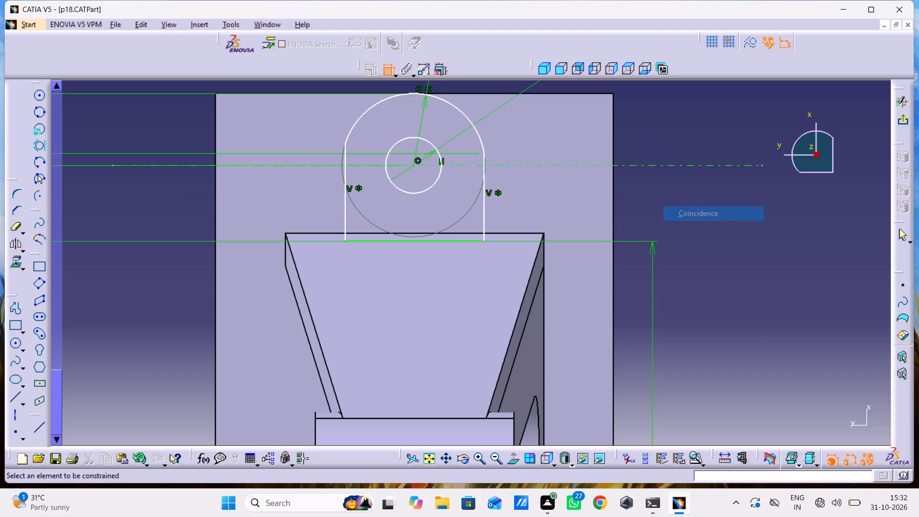
click(661, 225)
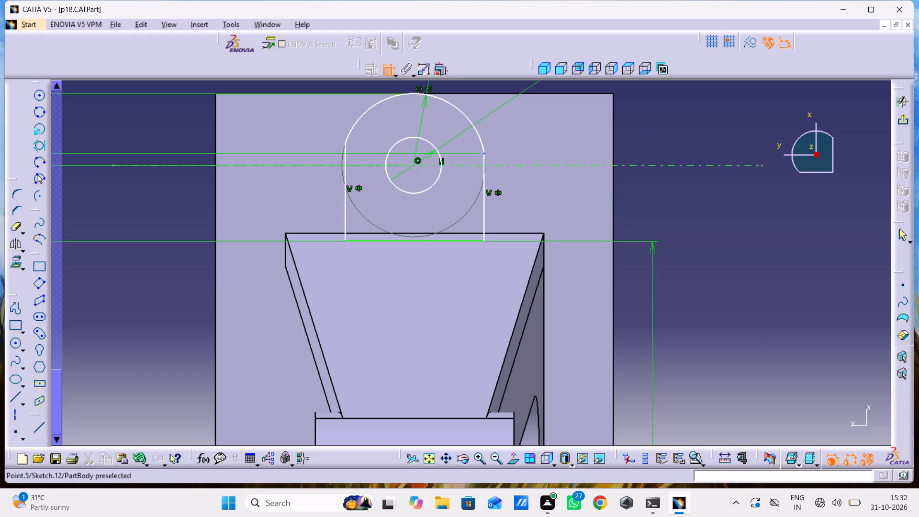
Make the arc's right endpoint, where it meets the right side line, coincident with the horizontal axis line.
click(484, 154)
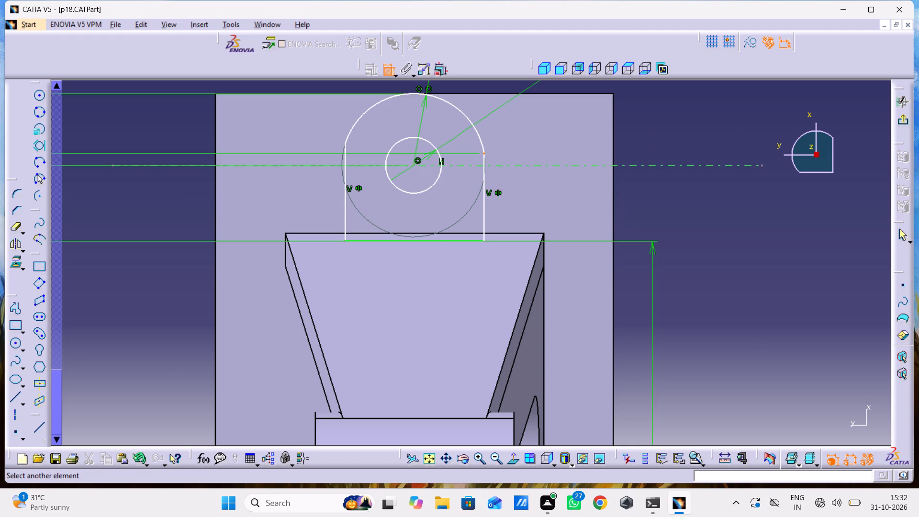
click(513, 166)
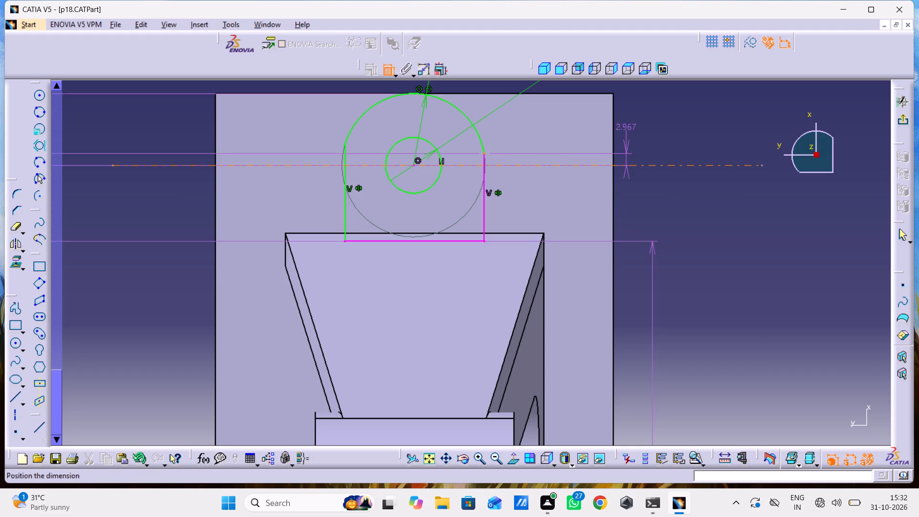
right_click(631, 127)
click(670, 213)
click(682, 221)
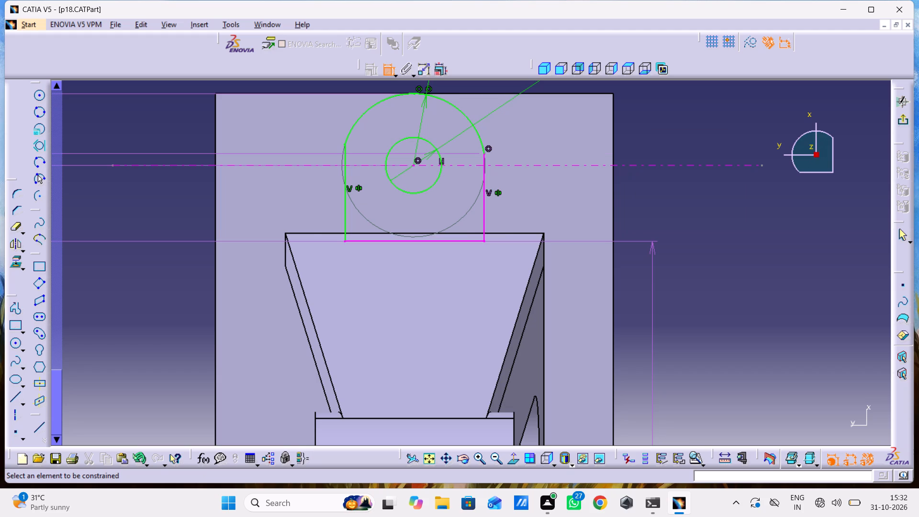
Delete the 18 mm vertical distance dimension between the plate's top edge and the arc's centre.
middle_drag(196, 248, 238, 258)
right_click(196, 248)
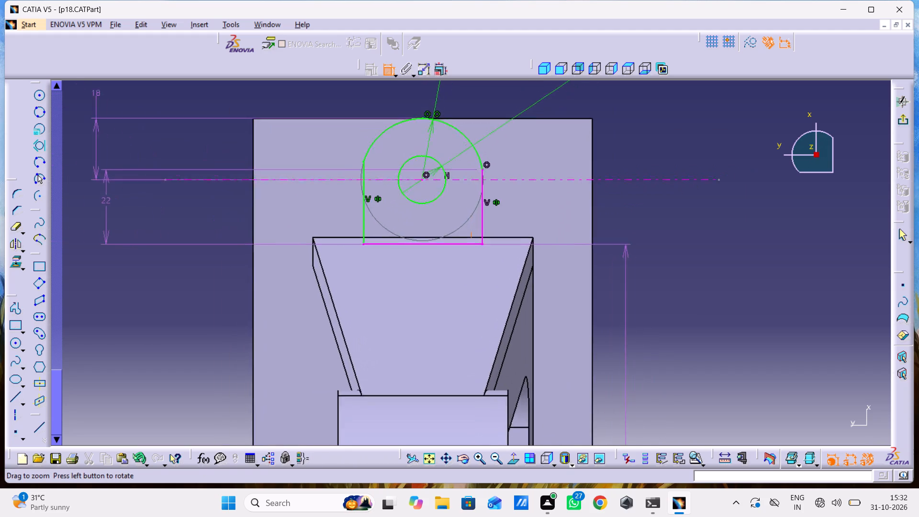
middle_drag(238, 258, 252, 281)
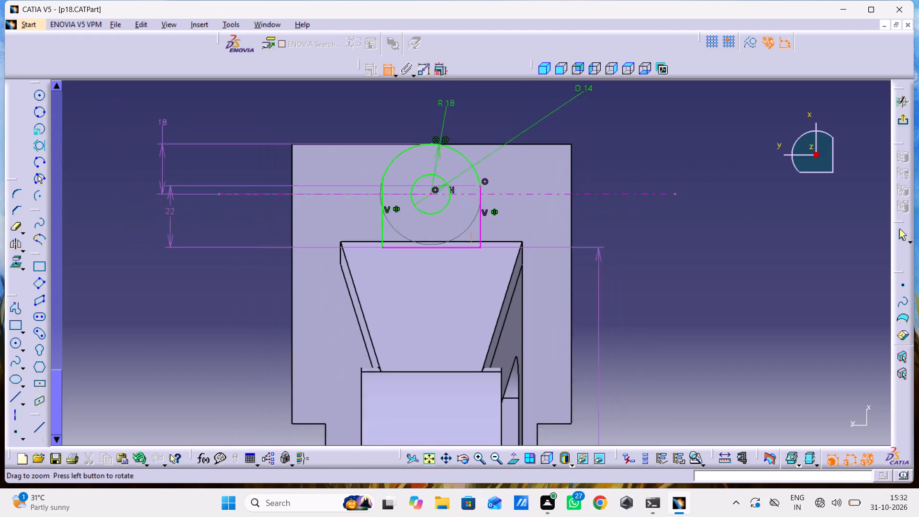
middle_drag(252, 281, 257, 275)
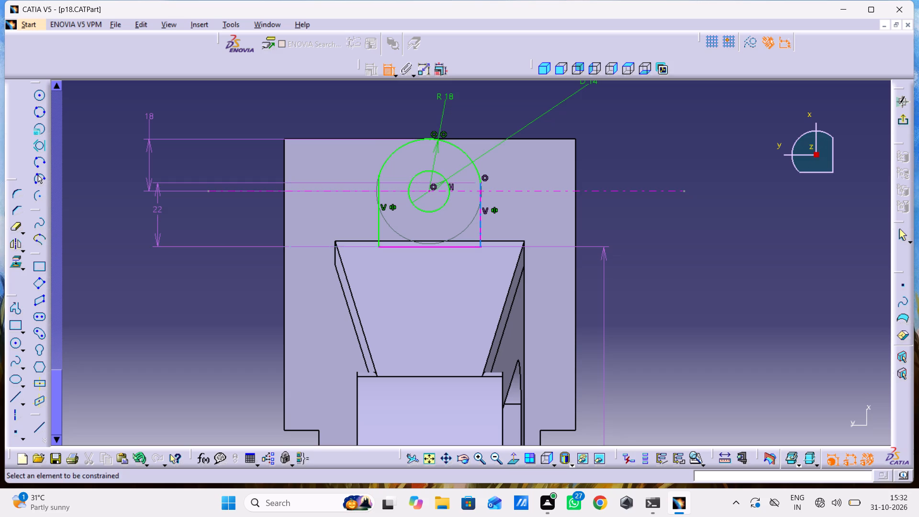
right_click(147, 135)
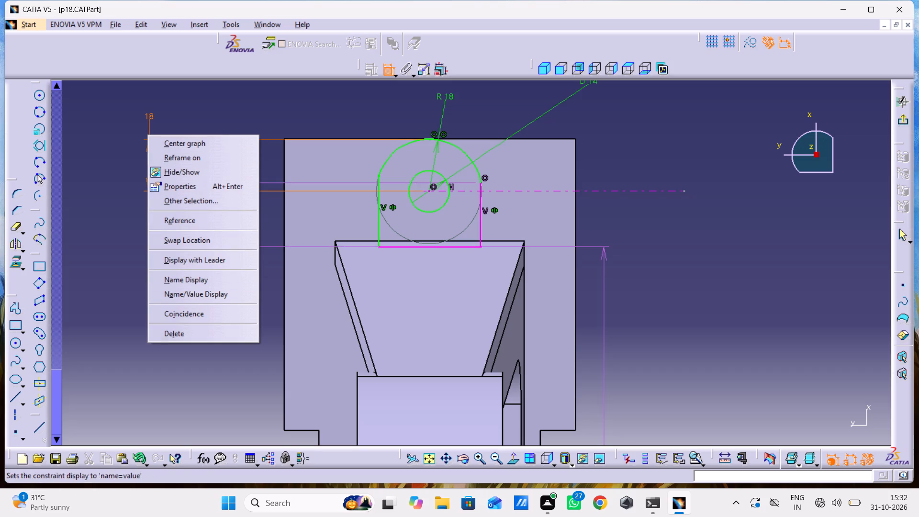
click(202, 327)
click(187, 284)
Delete the vertical distance dimension between the arched profile's bottom line and the sketch's horizontal reference axis.
middle_drag(195, 316, 197, 303)
right_click(195, 316)
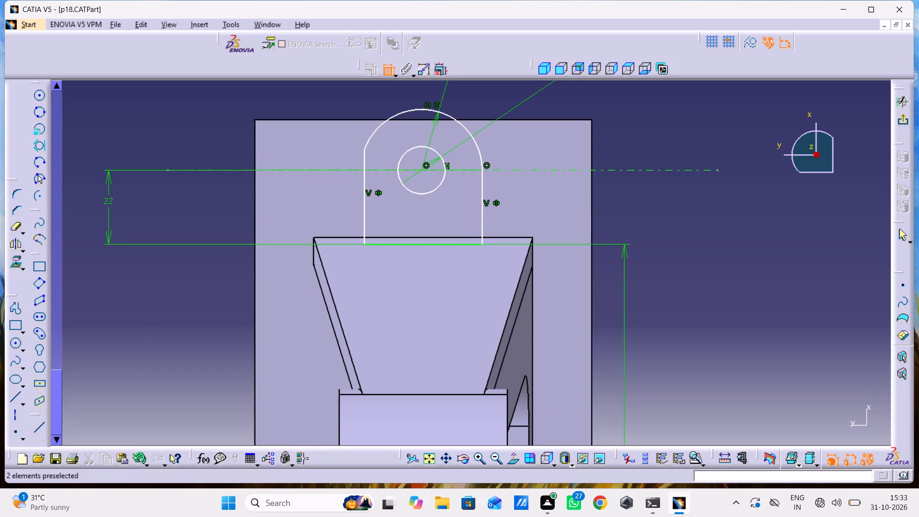
click(146, 322)
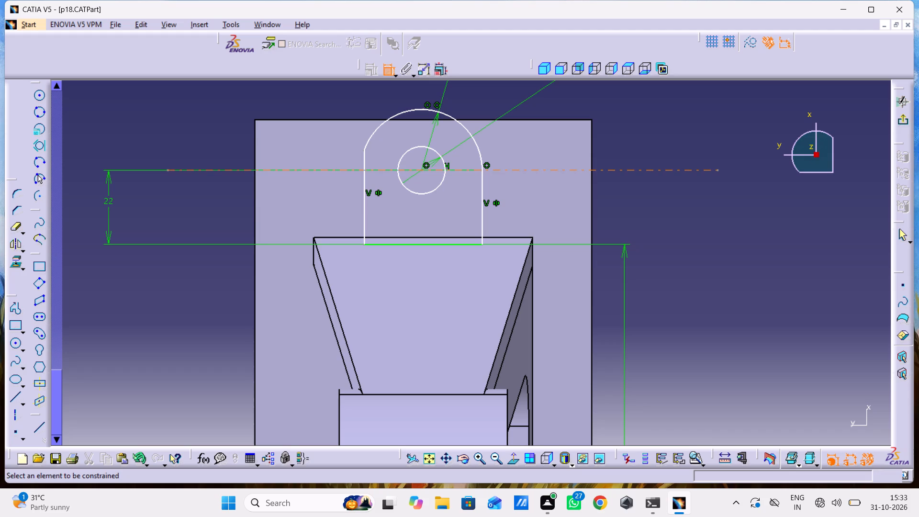
right_click(622, 256)
click(663, 472)
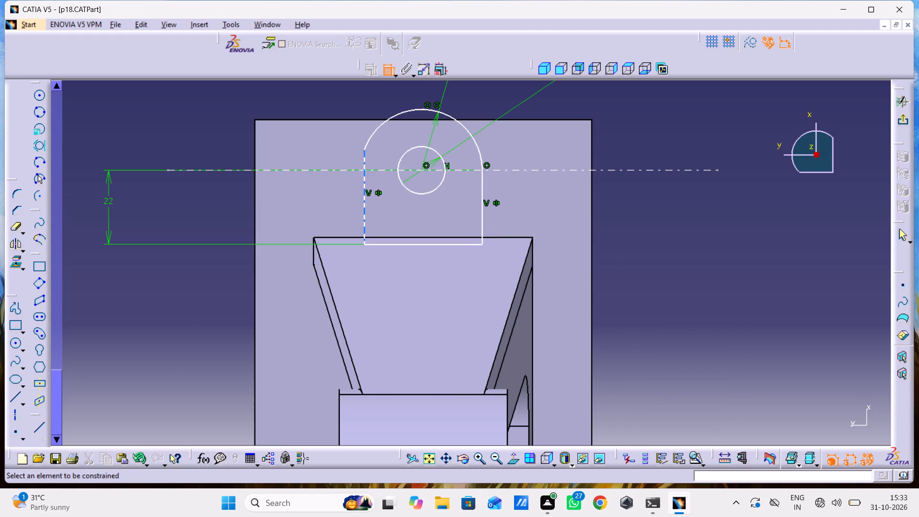
Make the arc's left endpoint, where it meets the left side line, coincident with the horizontal axis line.
click(319, 170)
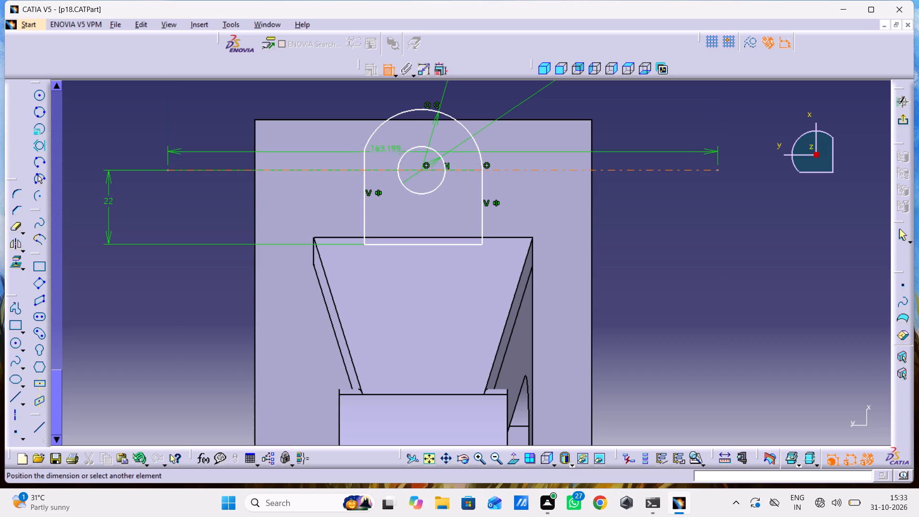
click(366, 152)
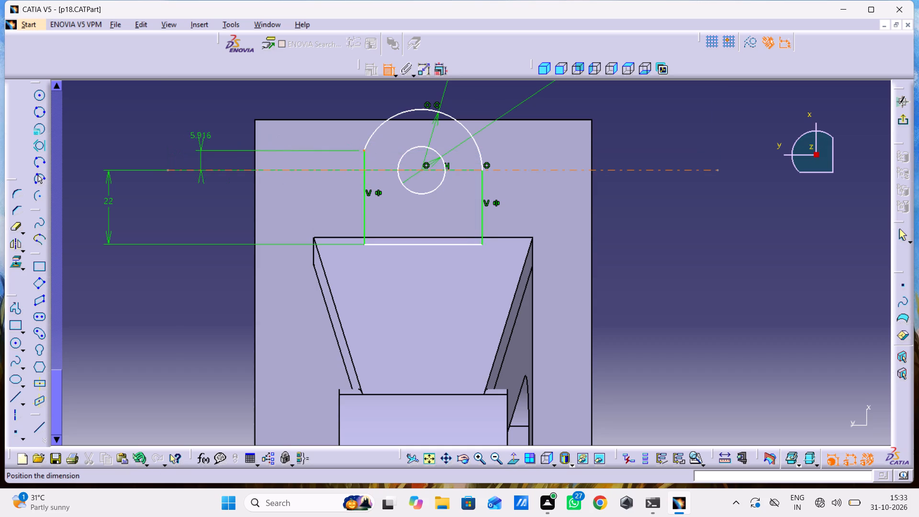
right_click(195, 137)
click(240, 214)
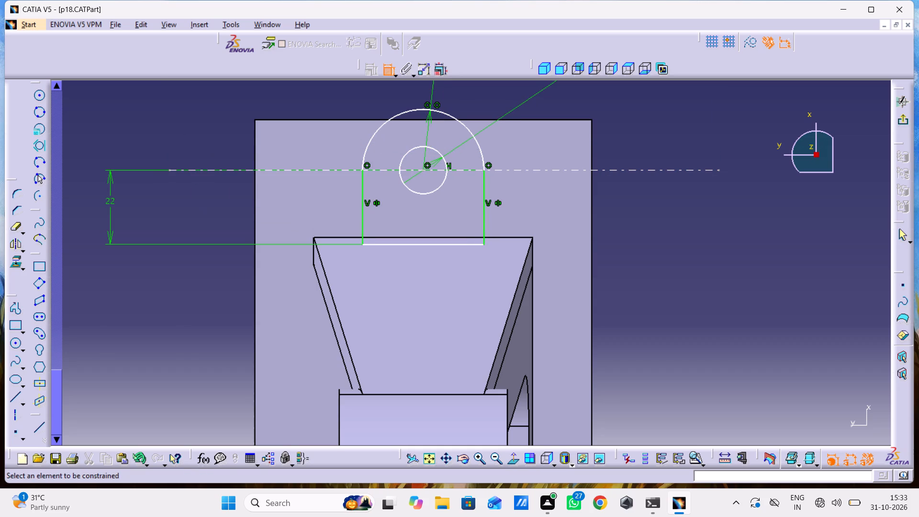
drag(624, 188, 625, 195)
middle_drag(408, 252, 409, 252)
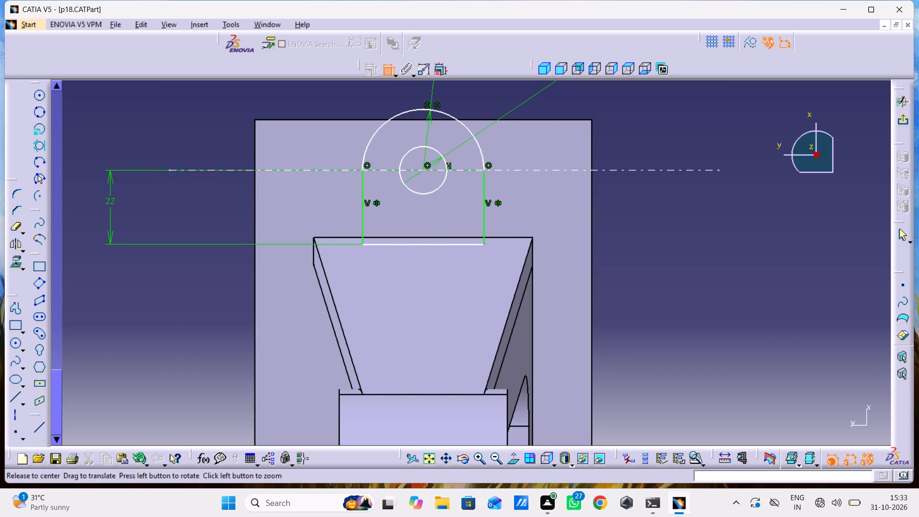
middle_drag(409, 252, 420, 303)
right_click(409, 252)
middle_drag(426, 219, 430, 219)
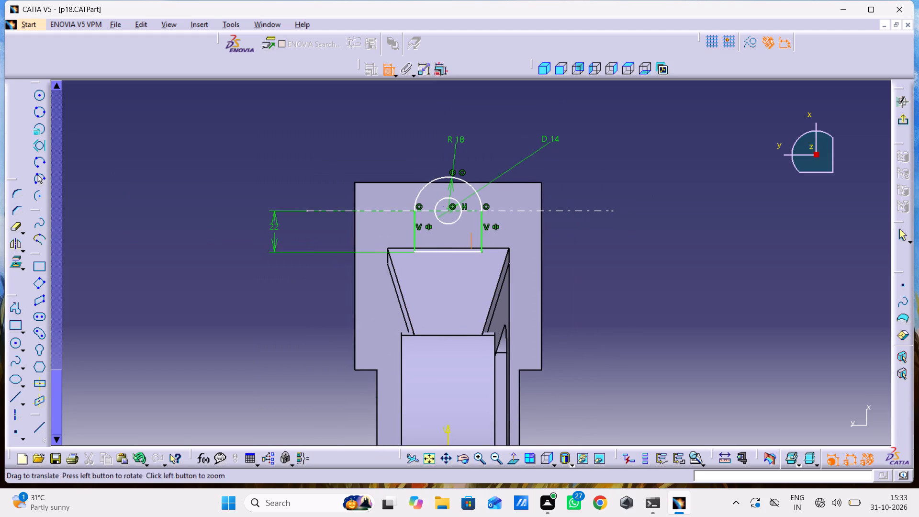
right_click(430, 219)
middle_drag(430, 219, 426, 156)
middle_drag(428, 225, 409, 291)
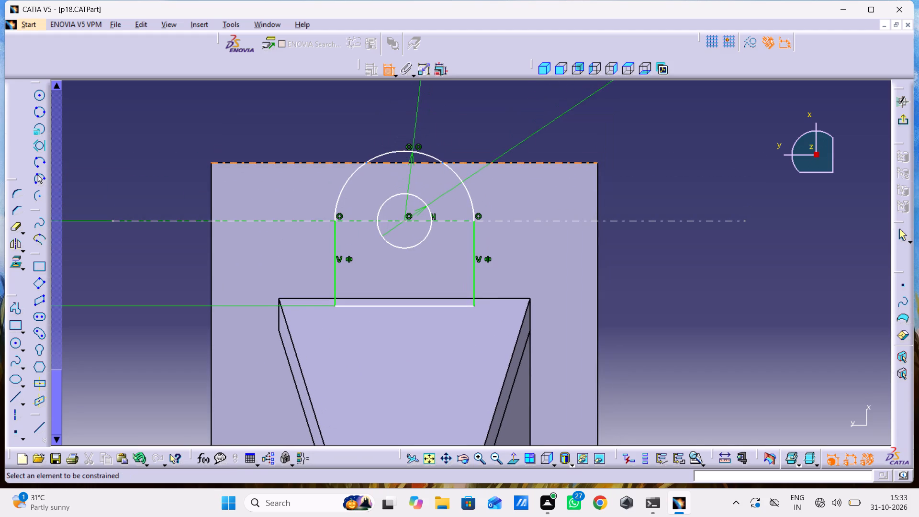
Delete the 22 mm vertical distance dimension between the arched profile's bottom line and the horizontal axis line.
scroll(331, 267, down, 1)
middle_drag(331, 267, 336, 303)
right_click(331, 267)
right_click(191, 257)
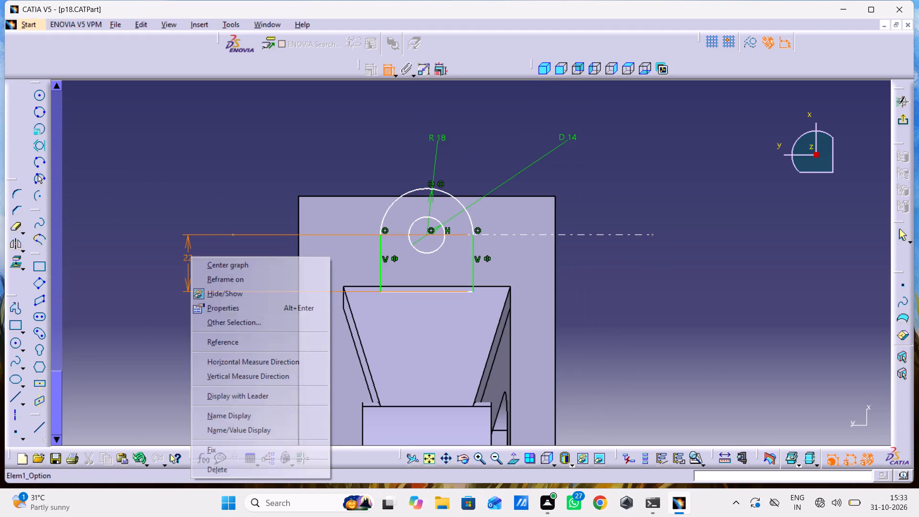
click(255, 466)
drag(214, 292, 229, 288)
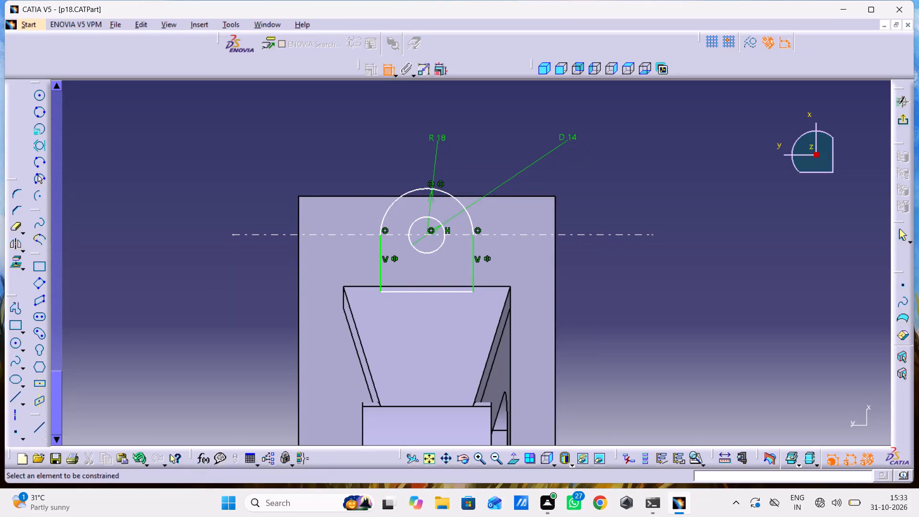
Make the R18 arc tangent to the plate's top edge.
click(423, 188)
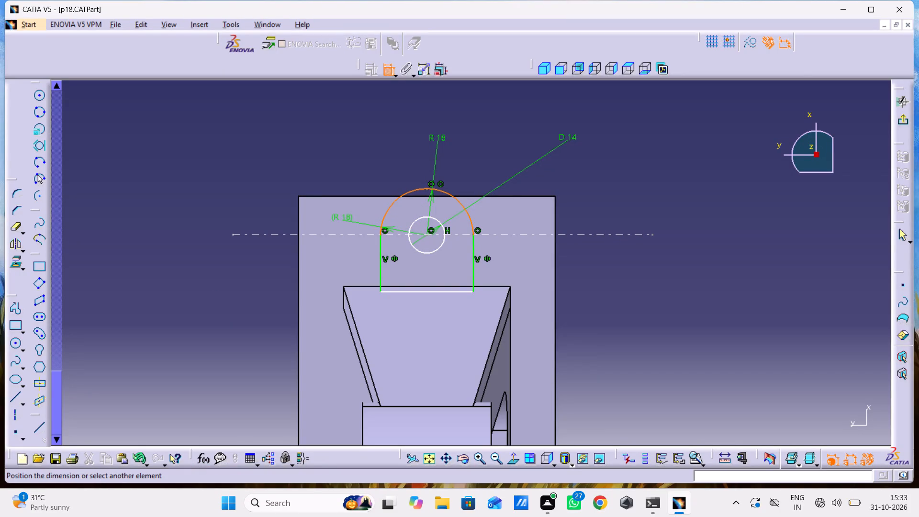
click(344, 196)
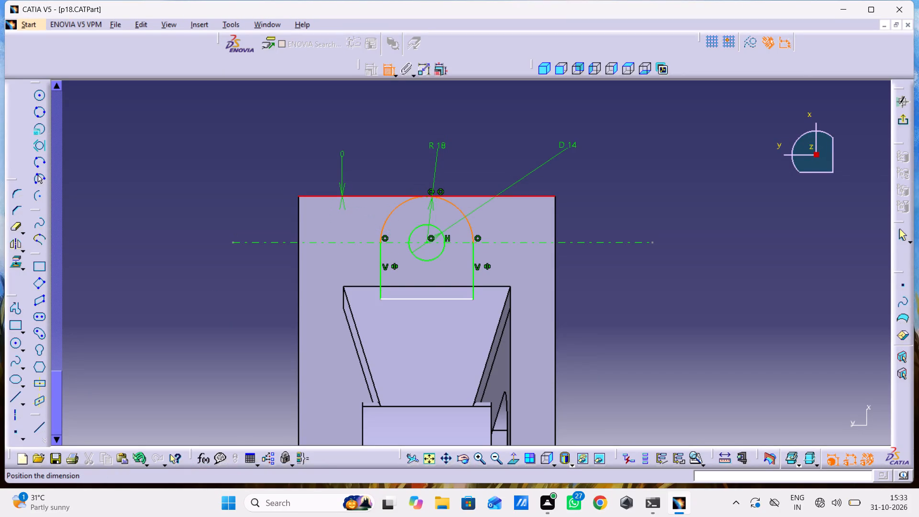
right_click(342, 156)
click(359, 211)
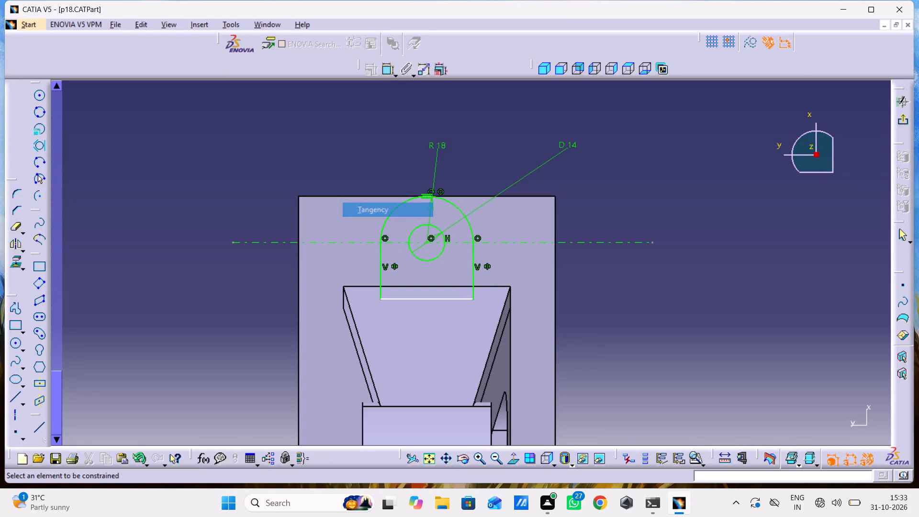
drag(232, 160, 237, 165)
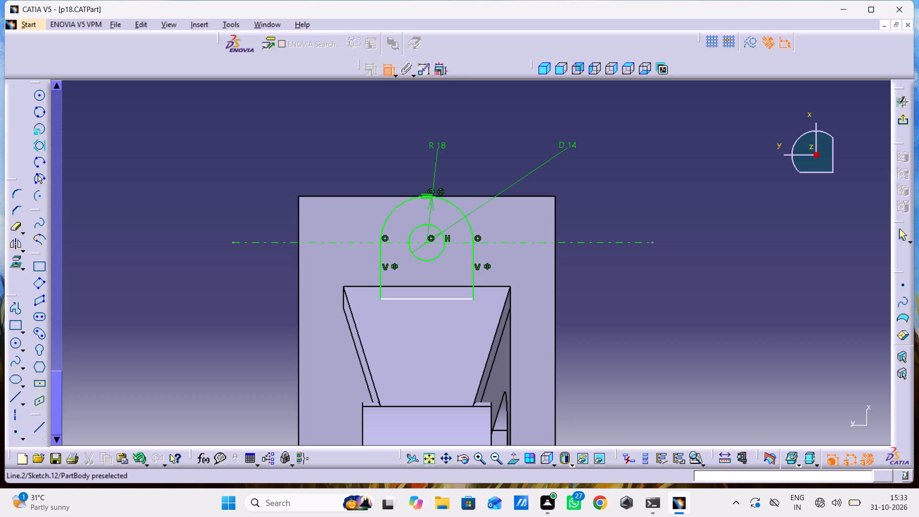
Dimension the vertical distance between the arched profile's bottom line and the sketch's horizontal reference axis.
click(422, 297)
middle_drag(442, 342, 388, 143)
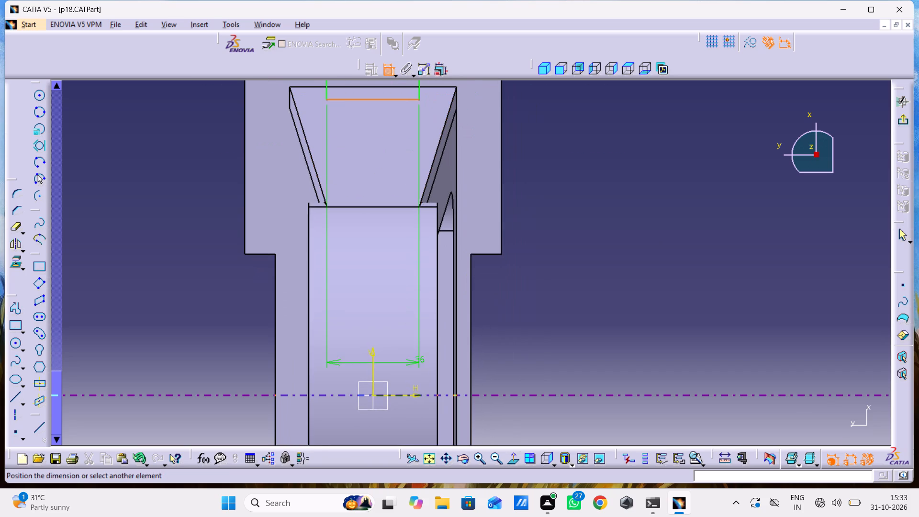
click(397, 397)
click(491, 320)
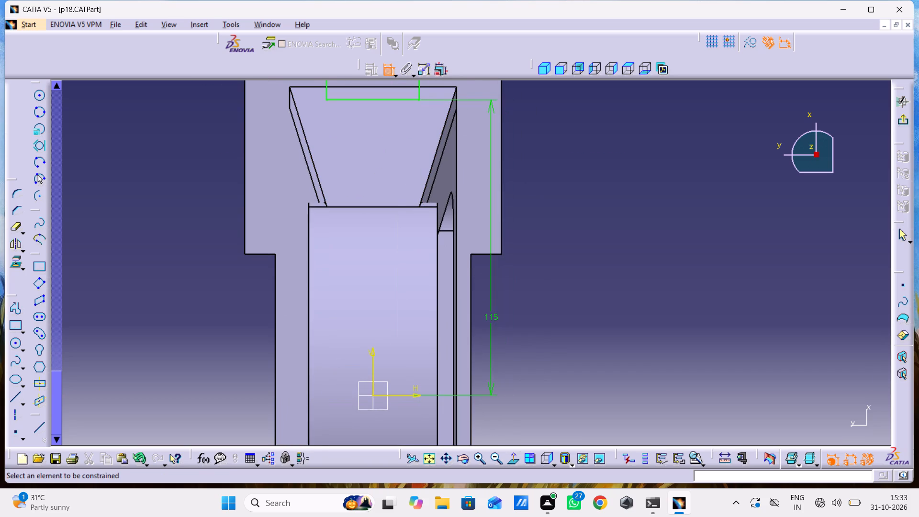
Exit the sketch and extrude the arched profile with its hole as a 12 mm pad on the base plate.
middle_drag(598, 317, 600, 356)
right_click(600, 325)
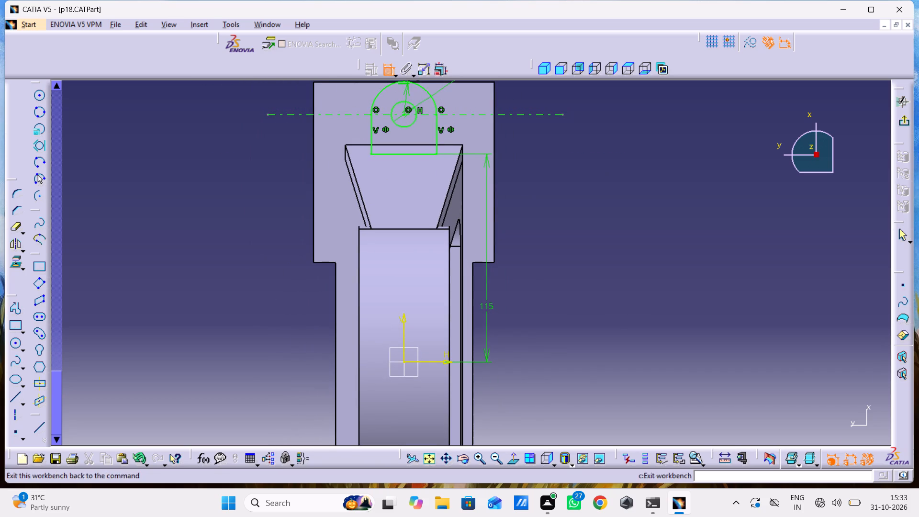
click(906, 124)
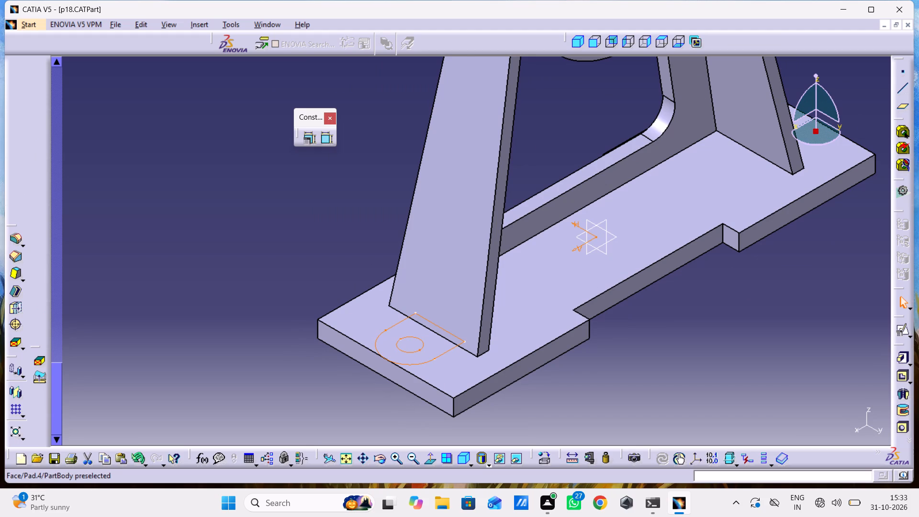
click(897, 360)
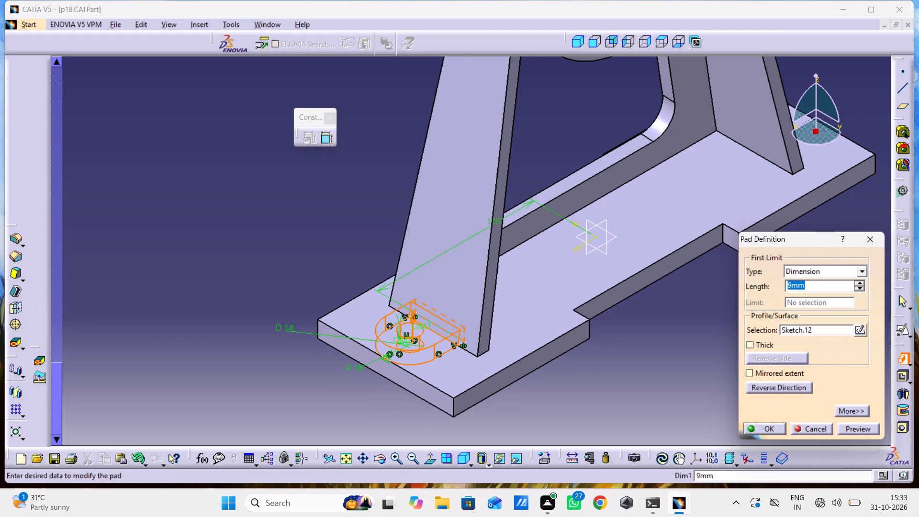
key(1)
key(2)
key(Return)
click(773, 360)
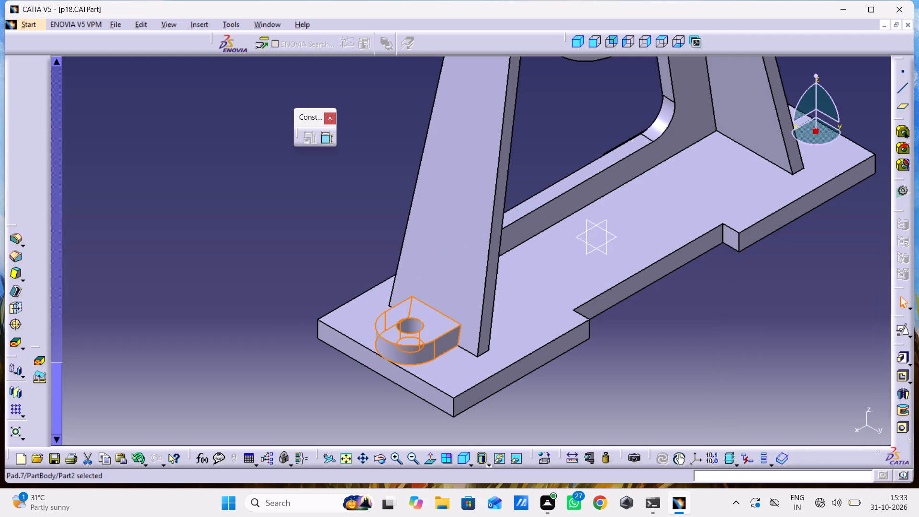
Mirror the new lug pad, Pad.7, about the YZ plane to the opposite end of the base plate.
click(55, 91)
scroll(152, 317, down, 4)
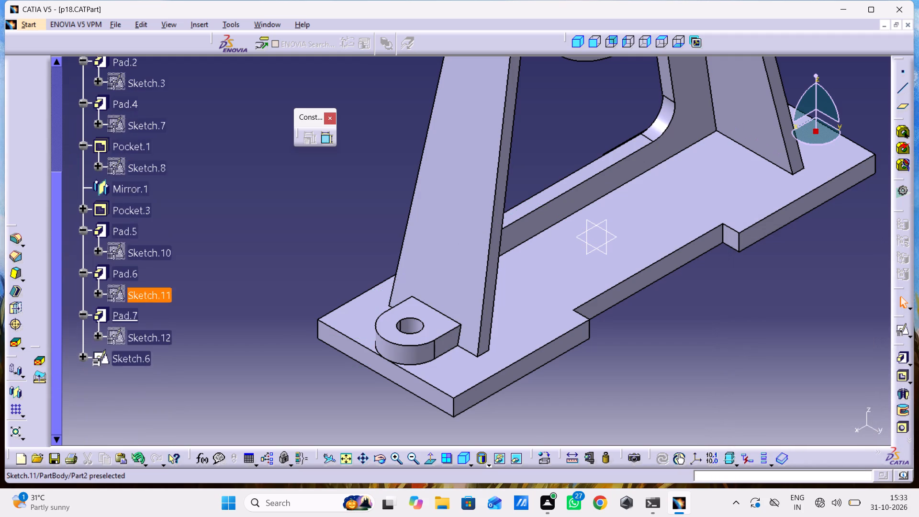
scroll(160, 299, down, 4)
click(125, 162)
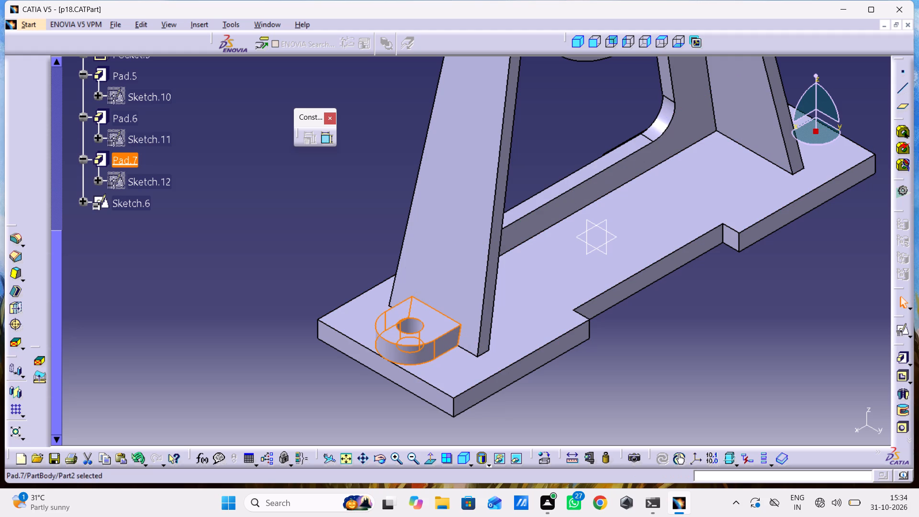
drag(9, 389, 11, 393)
click(505, 288)
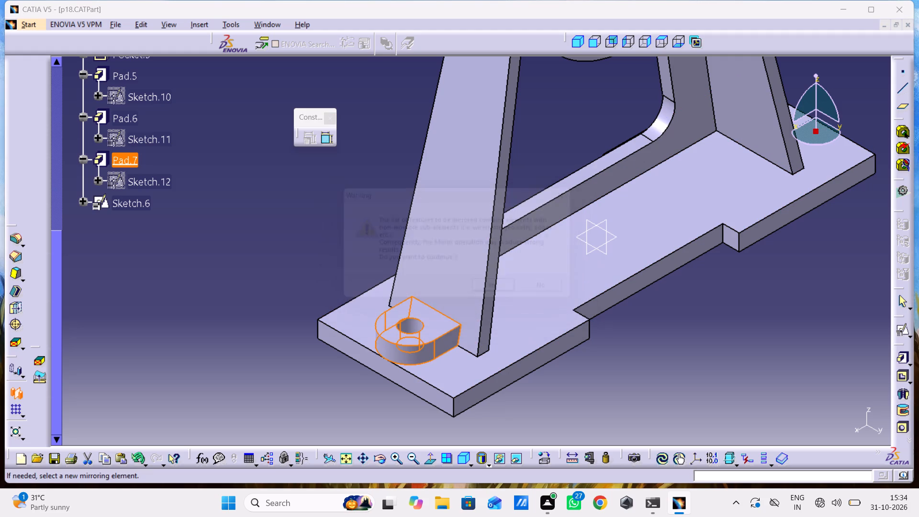
right_click(809, 393)
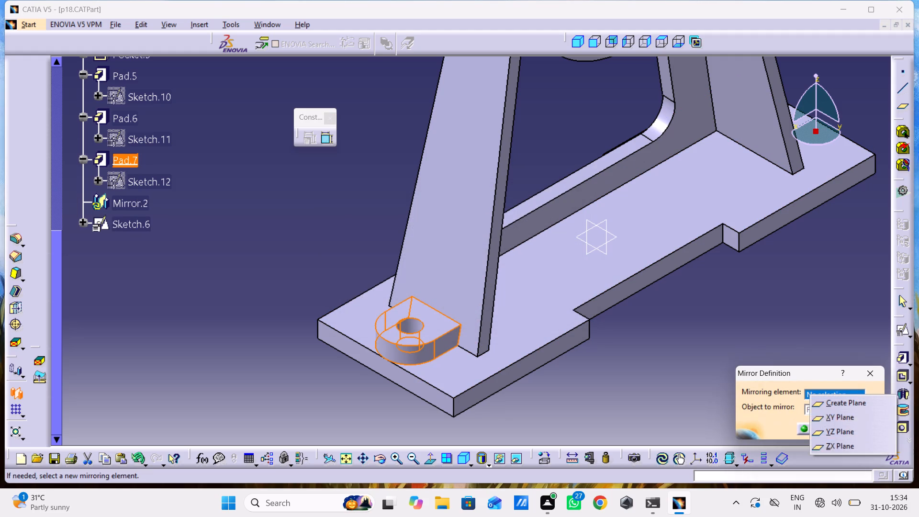
click(829, 442)
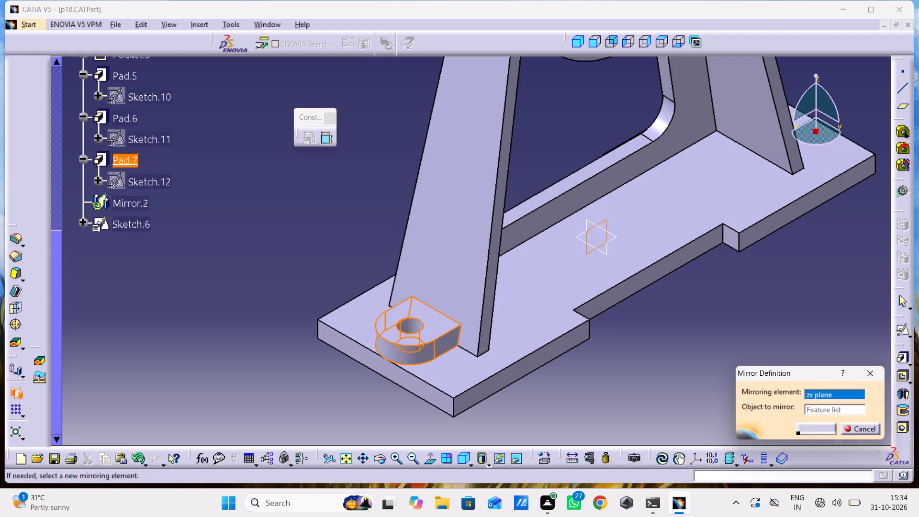
right_click(818, 394)
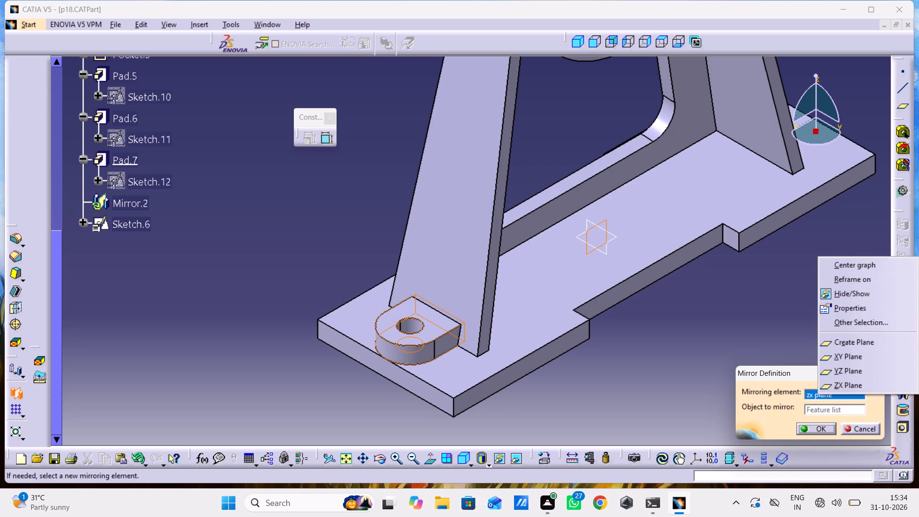
click(837, 366)
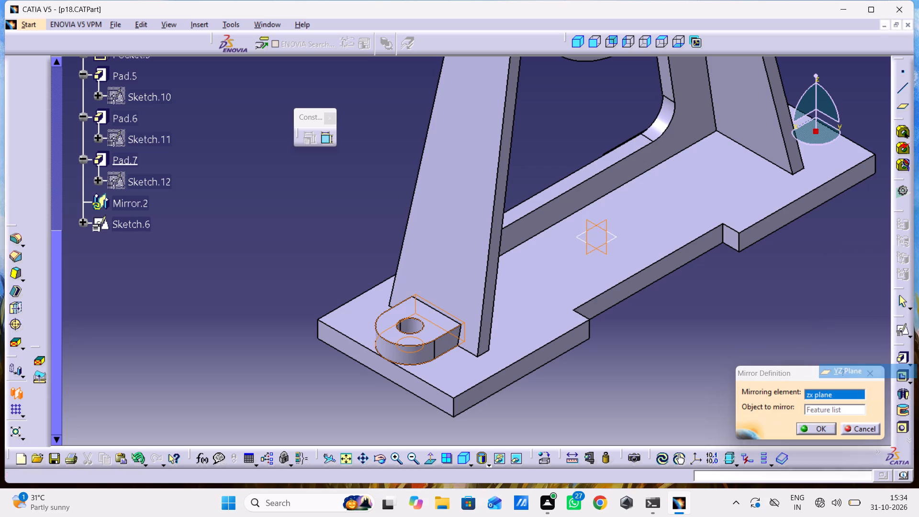
click(813, 429)
click(766, 380)
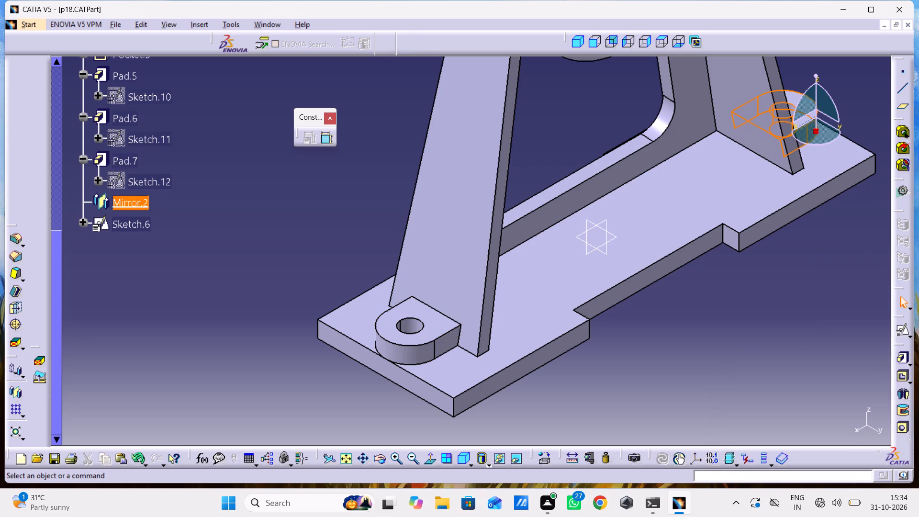
Examine the mirrored lug on the base plate and where it meets the upright support rib.
middle_drag(750, 353, 764, 401)
right_click(750, 353)
middle_drag(702, 307, 568, 426)
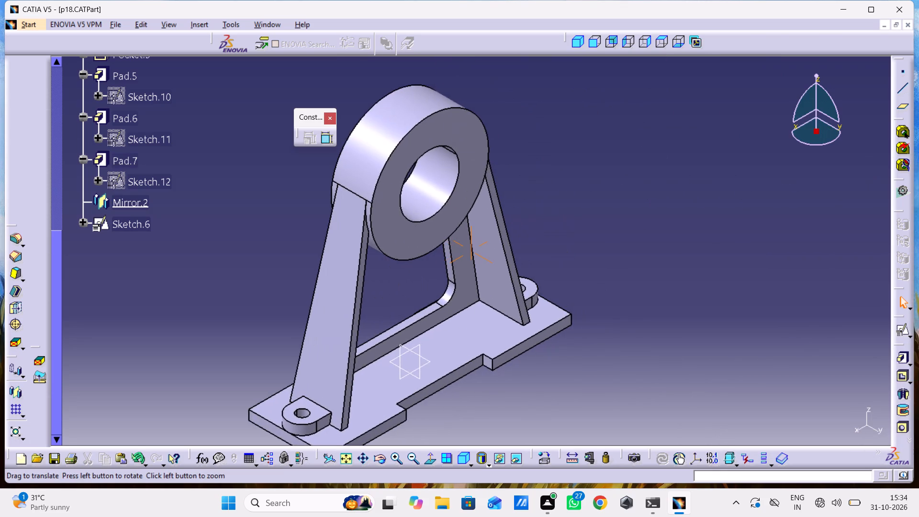
middle_drag(568, 426, 585, 424)
right_click(568, 426)
middle_drag(648, 362, 711, 299)
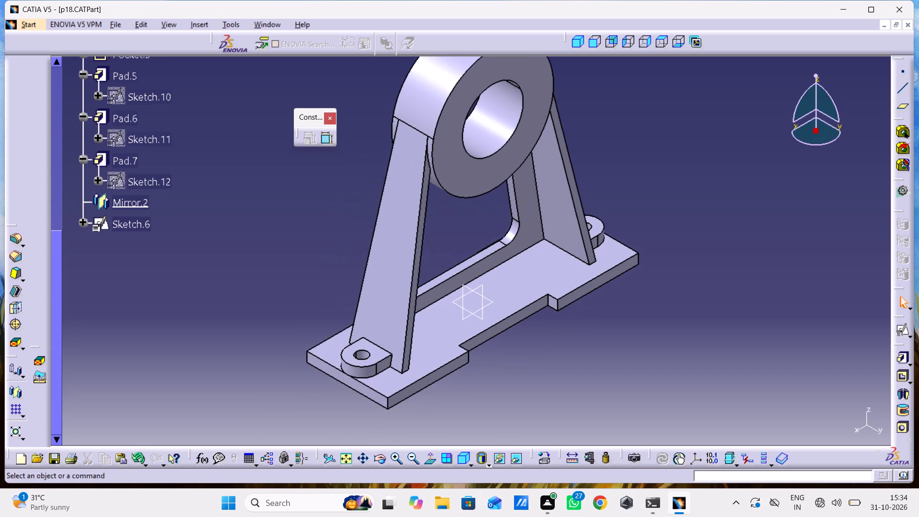
scroll(711, 298, down, 1)
middle_drag(719, 298, 494, 345)
right_drag(719, 298, 494, 345)
middle_drag(494, 345, 498, 344)
middle_drag(641, 373, 654, 289)
right_click(641, 373)
middle_drag(725, 363, 587, 253)
middle_drag(622, 337, 626, 337)
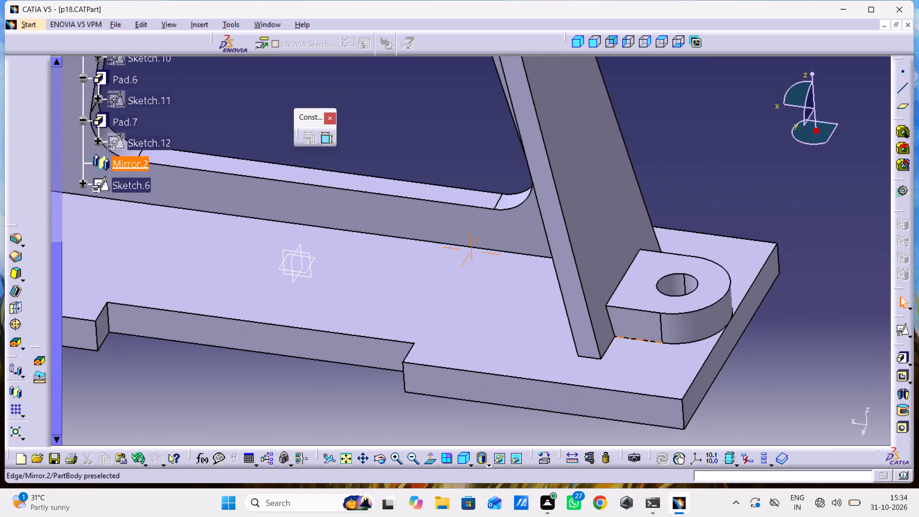
middle_drag(626, 337, 665, 276)
right_drag(628, 337, 665, 275)
middle_drag(426, 253, 525, 175)
scroll(426, 252, down, 1)
right_drag(431, 246, 525, 175)
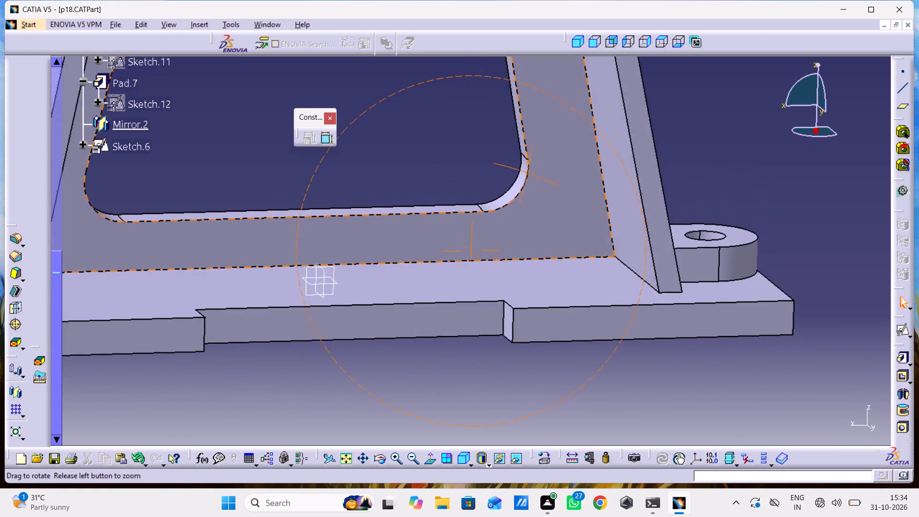
middle_drag(525, 175, 478, 186)
right_drag(525, 175, 478, 186)
middle_drag(656, 319, 653, 269)
right_click(656, 319)
middle_drag(652, 282, 458, 298)
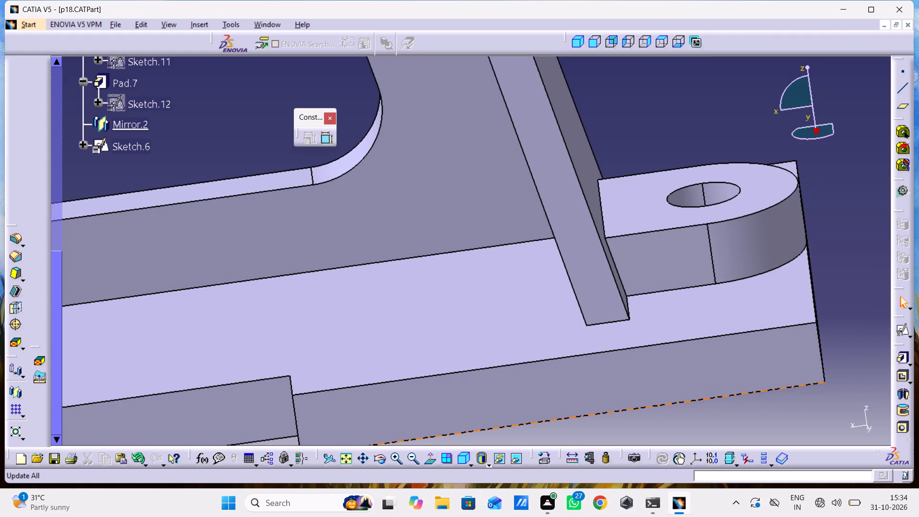
Set the display mode to Shading with Edges and Hidden Edges.
click(489, 465)
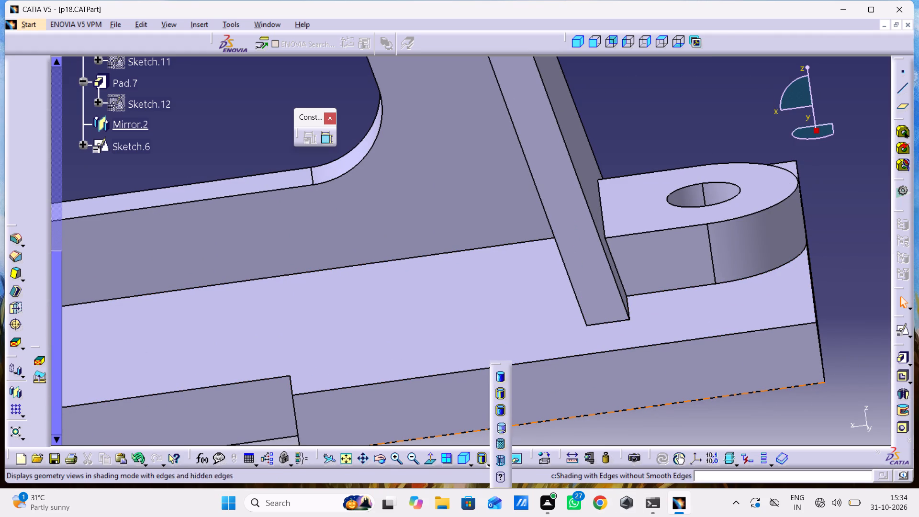
click(503, 427)
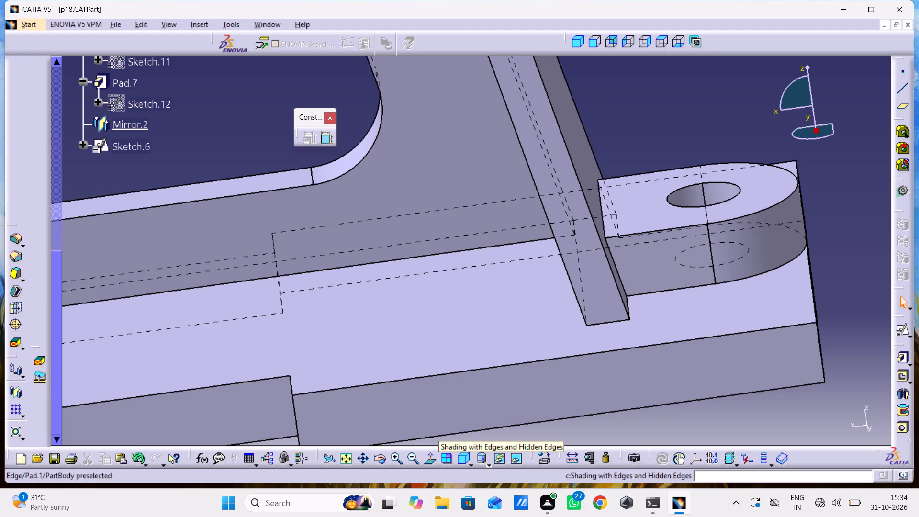
Inspect the hidden edges where the mirrored lug meets the support rib and the end of the base plate.
middle_drag(639, 342, 663, 322)
right_drag(637, 332, 663, 322)
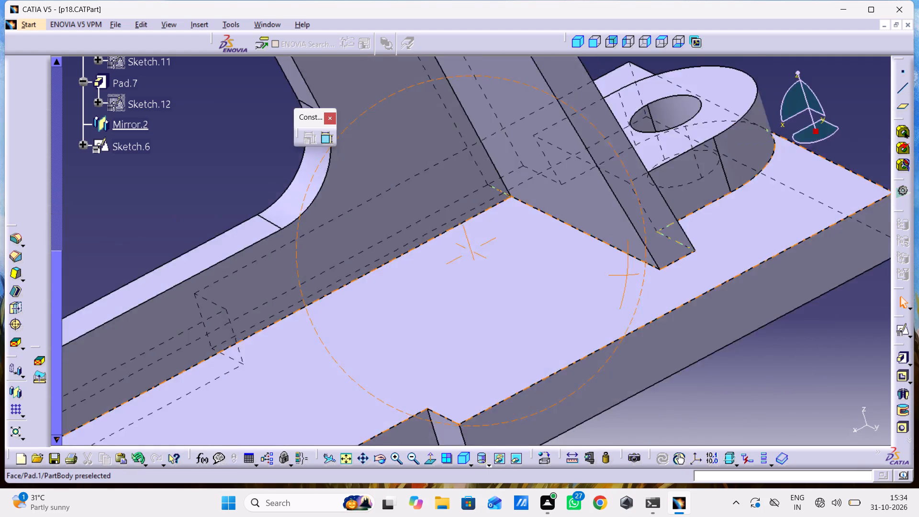
middle_drag(663, 322, 615, 339)
right_drag(663, 322, 615, 339)
middle_drag(610, 342, 607, 268)
right_click(610, 342)
scroll(654, 326, down, 1)
middle_drag(643, 320, 318, 371)
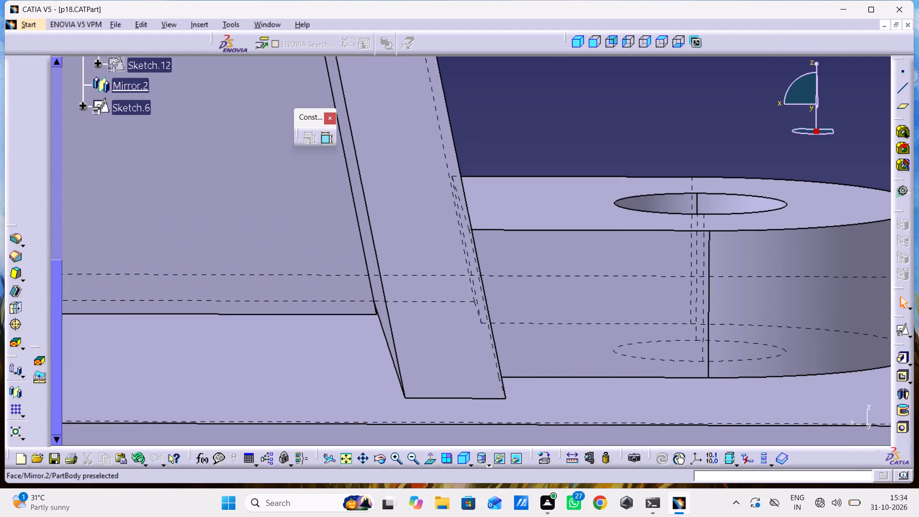
middle_drag(608, 313, 507, 305)
middle_drag(532, 282, 479, 293)
right_click(483, 293)
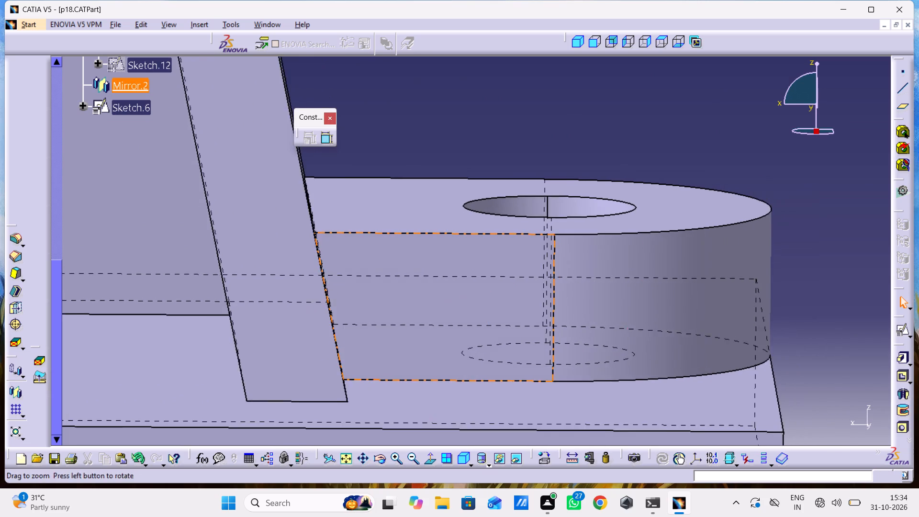
middle_drag(479, 293, 482, 318)
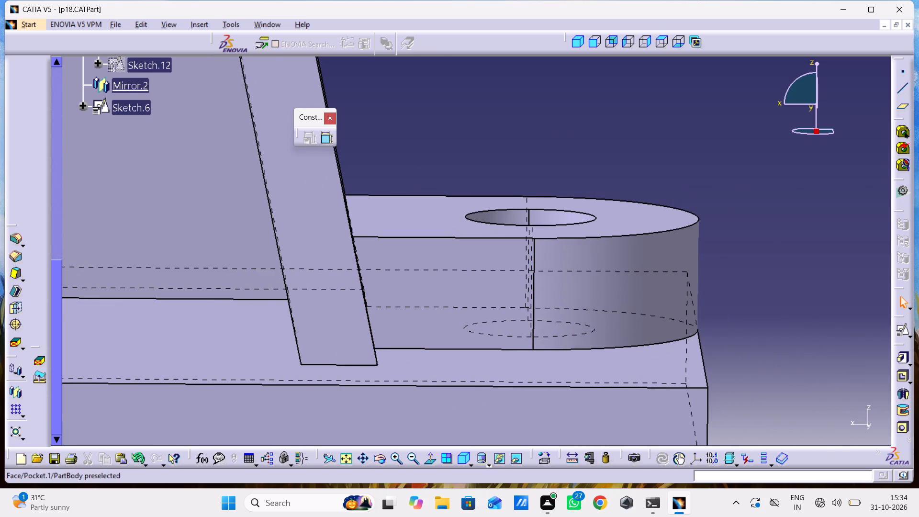
middle_drag(371, 349, 261, 354)
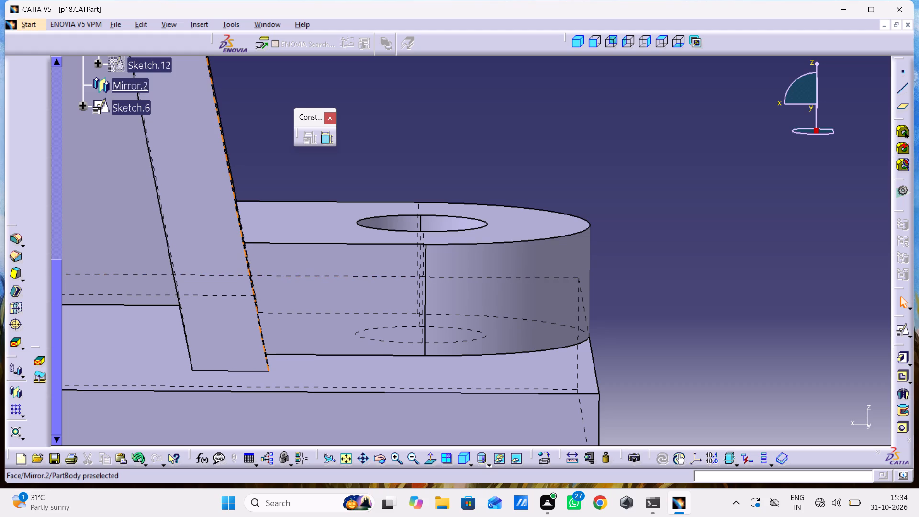
scroll(301, 291, down, 1)
middle_drag(302, 291, 122, 267)
right_drag(302, 292, 122, 267)
middle_drag(451, 280, 407, 288)
right_drag(447, 280, 407, 288)
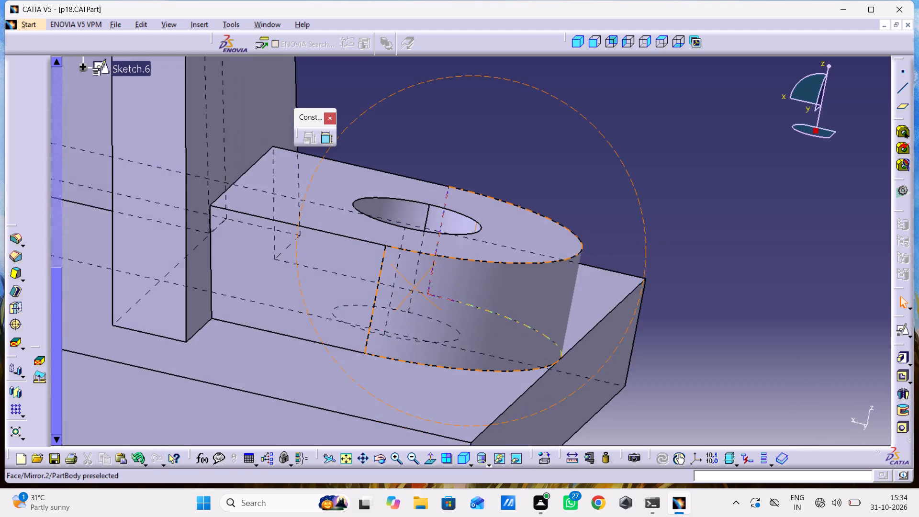
right_drag(407, 288, 410, 337)
middle_drag(407, 288, 410, 337)
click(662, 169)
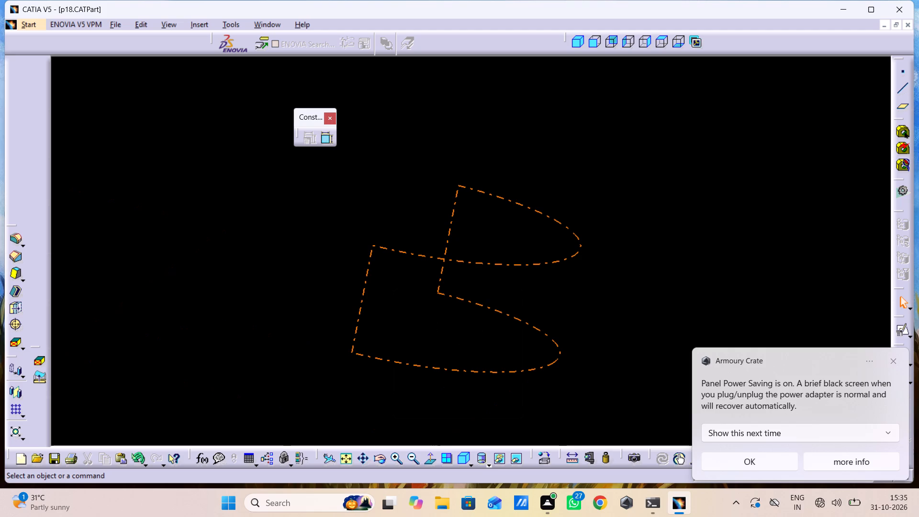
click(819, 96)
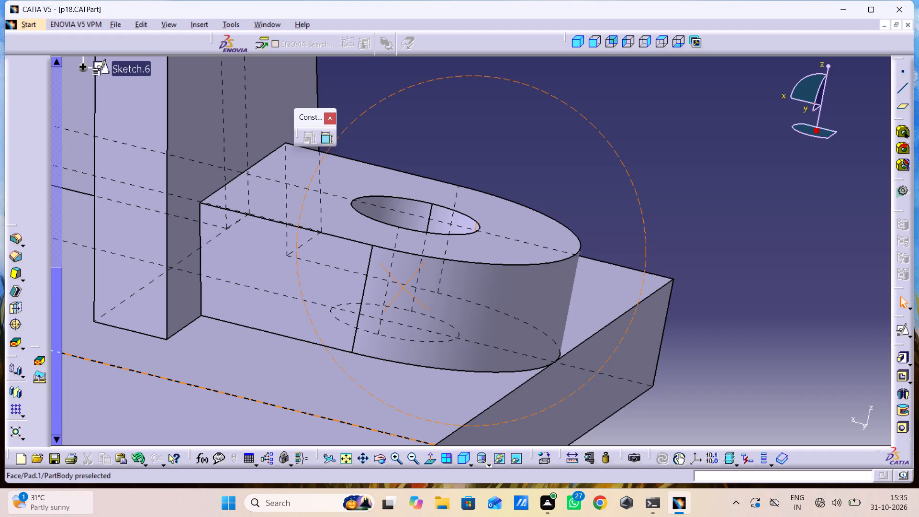
Set the display mode to Shading with Edges.
middle_drag(309, 259, 317, 292)
right_click(310, 260)
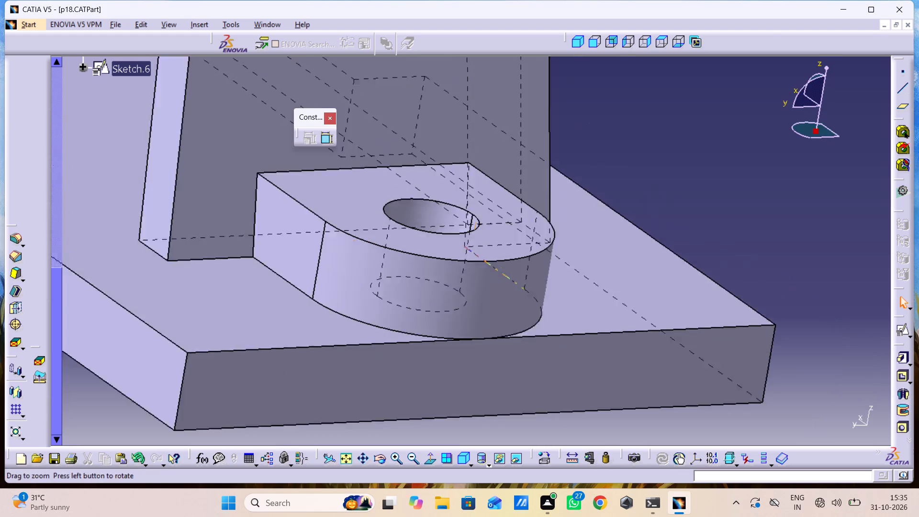
middle_drag(317, 292, 320, 377)
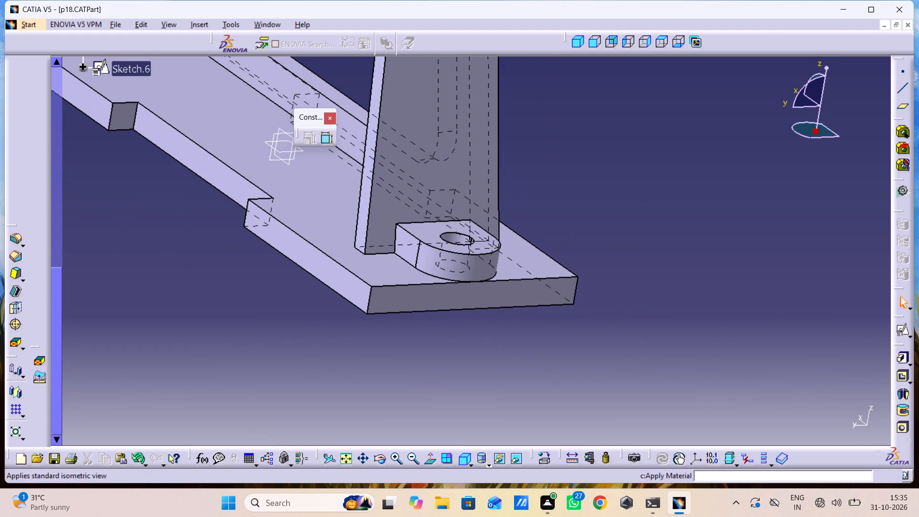
click(492, 469)
click(491, 463)
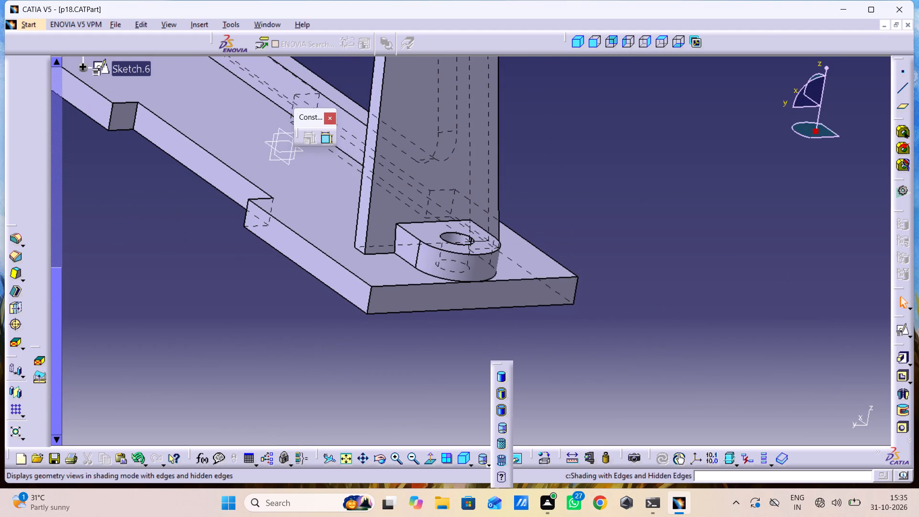
click(497, 392)
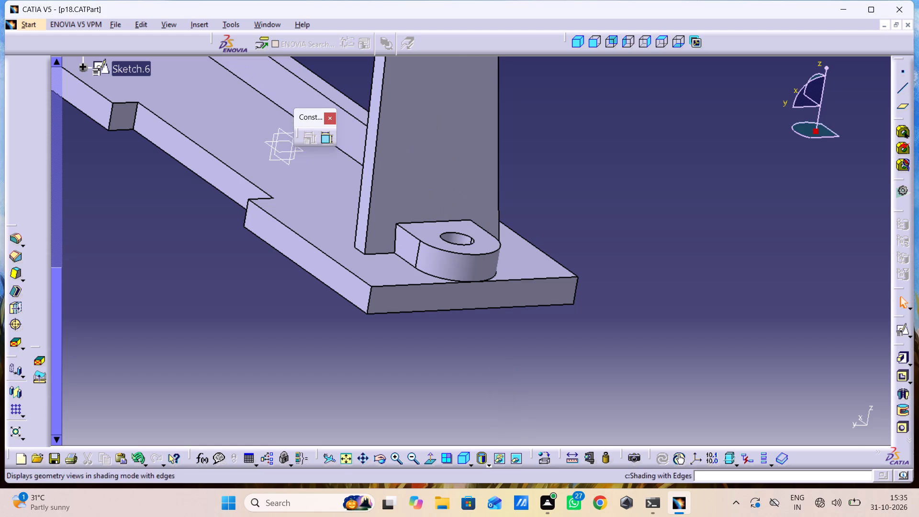
Show the whole bracket in the standard top view.
click(382, 327)
middle_drag(388, 326, 401, 412)
right_click(388, 326)
scroll(363, 246, down, 1)
middle_drag(370, 257, 371, 450)
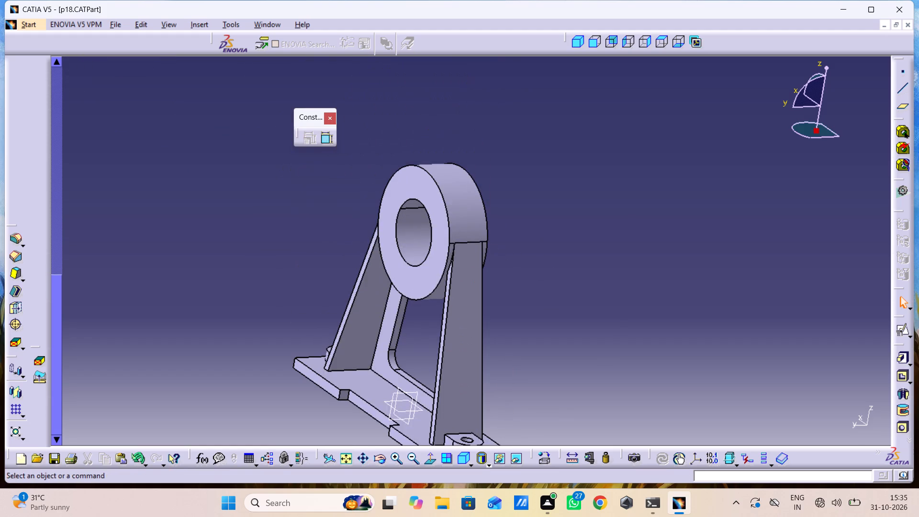
click(473, 462)
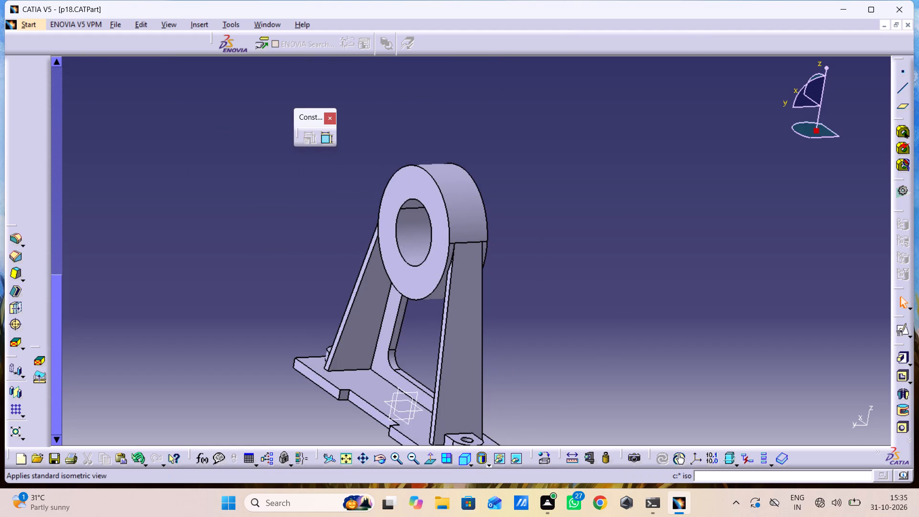
click(472, 462)
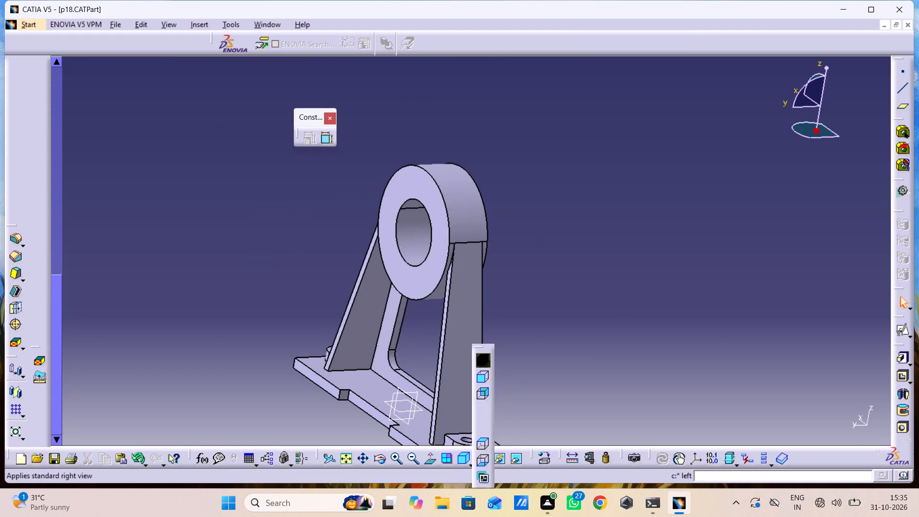
click(479, 440)
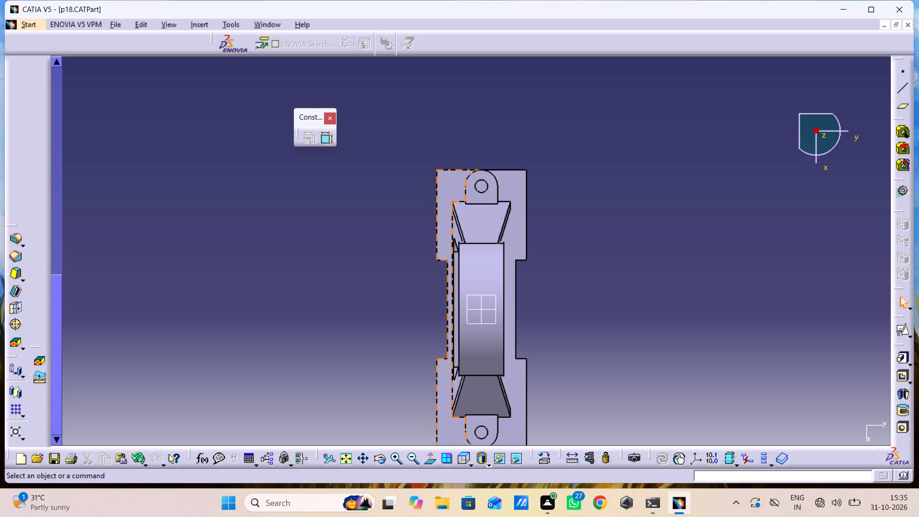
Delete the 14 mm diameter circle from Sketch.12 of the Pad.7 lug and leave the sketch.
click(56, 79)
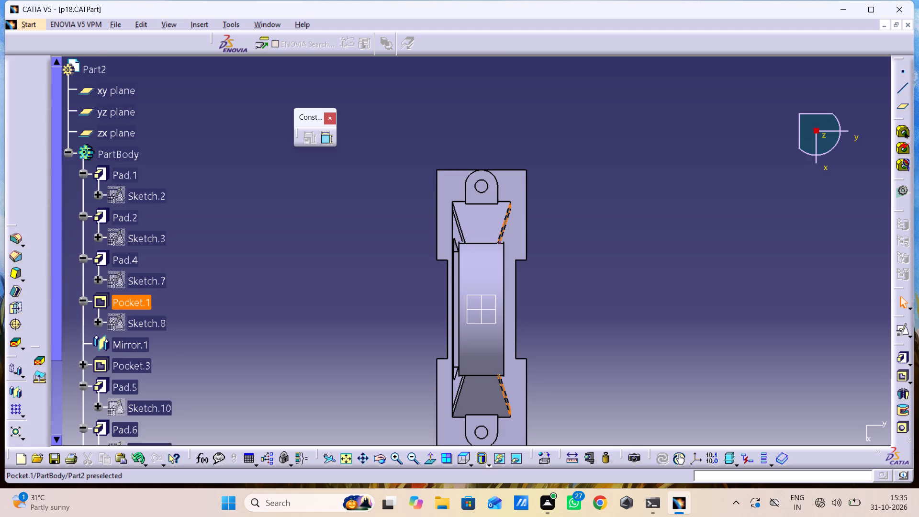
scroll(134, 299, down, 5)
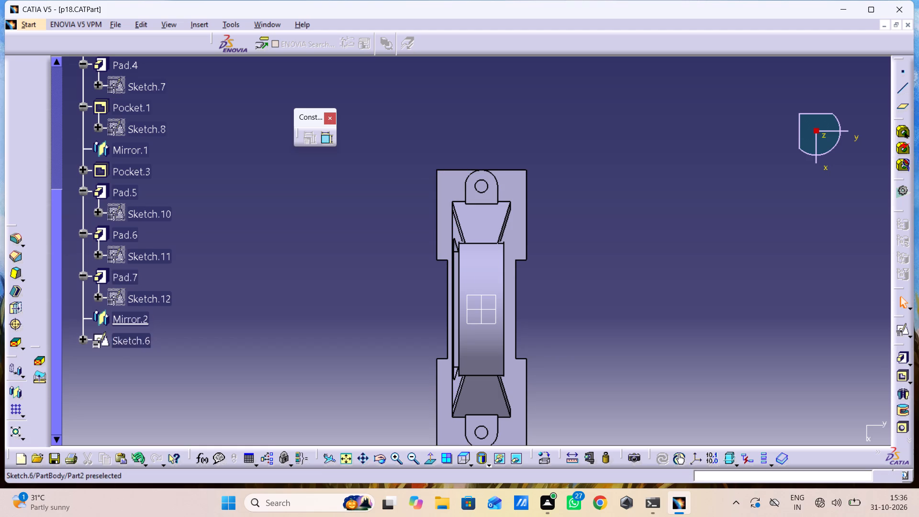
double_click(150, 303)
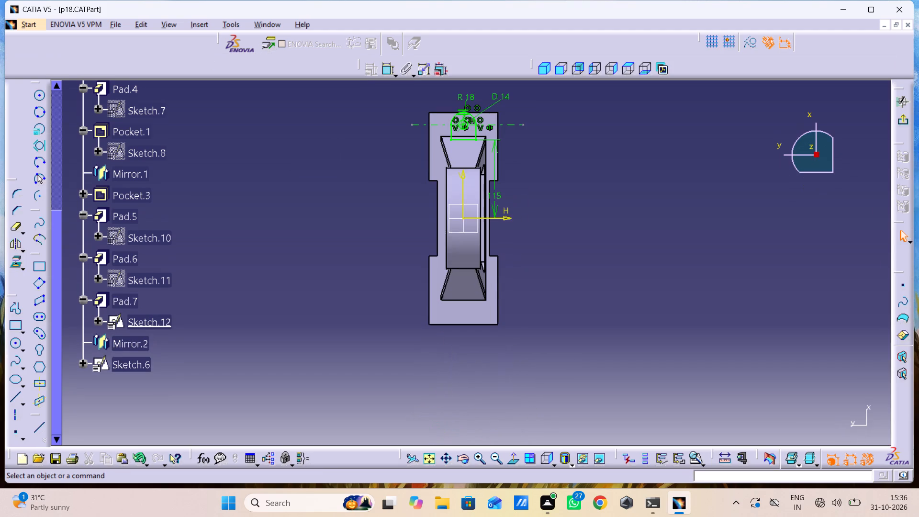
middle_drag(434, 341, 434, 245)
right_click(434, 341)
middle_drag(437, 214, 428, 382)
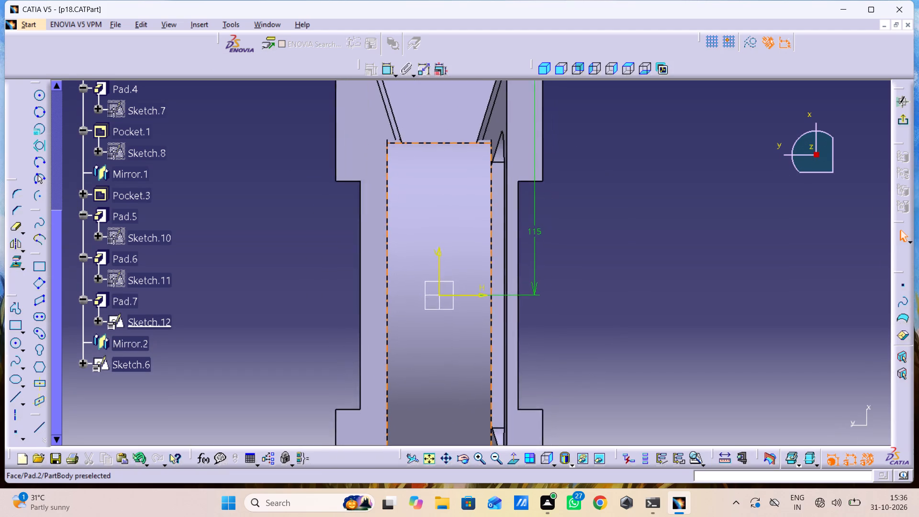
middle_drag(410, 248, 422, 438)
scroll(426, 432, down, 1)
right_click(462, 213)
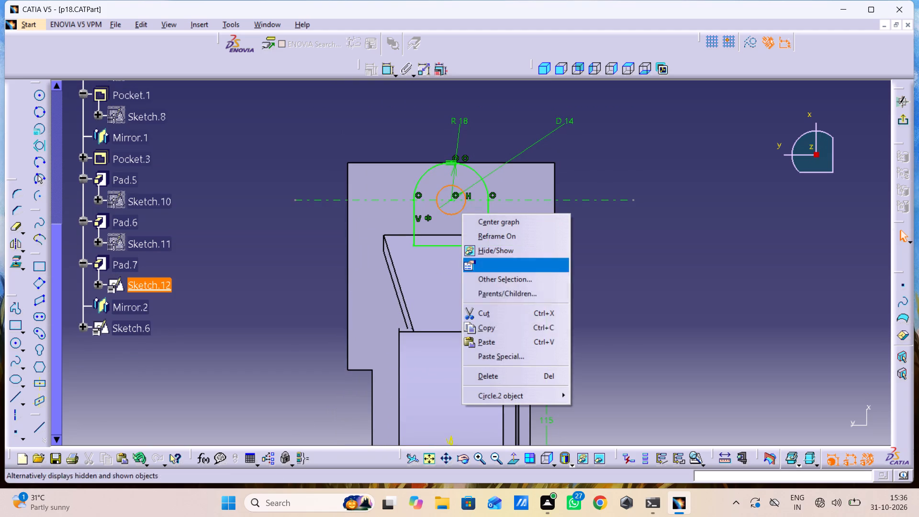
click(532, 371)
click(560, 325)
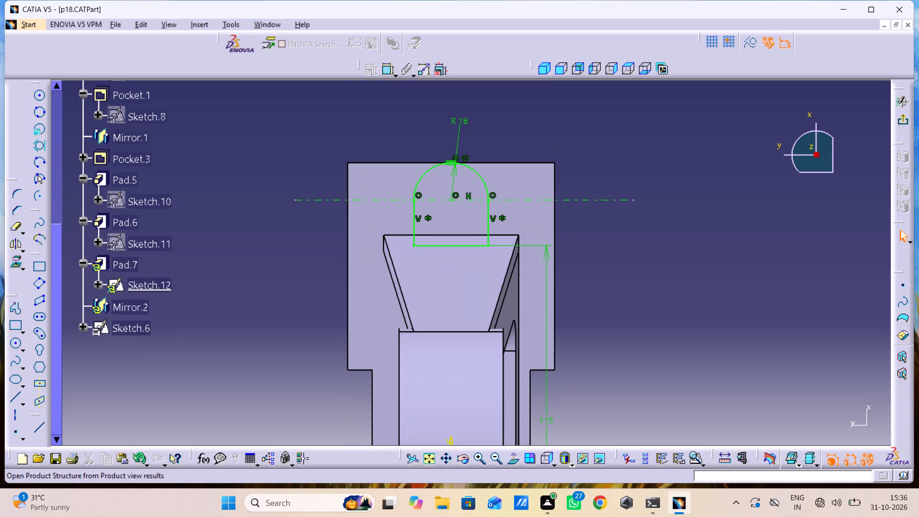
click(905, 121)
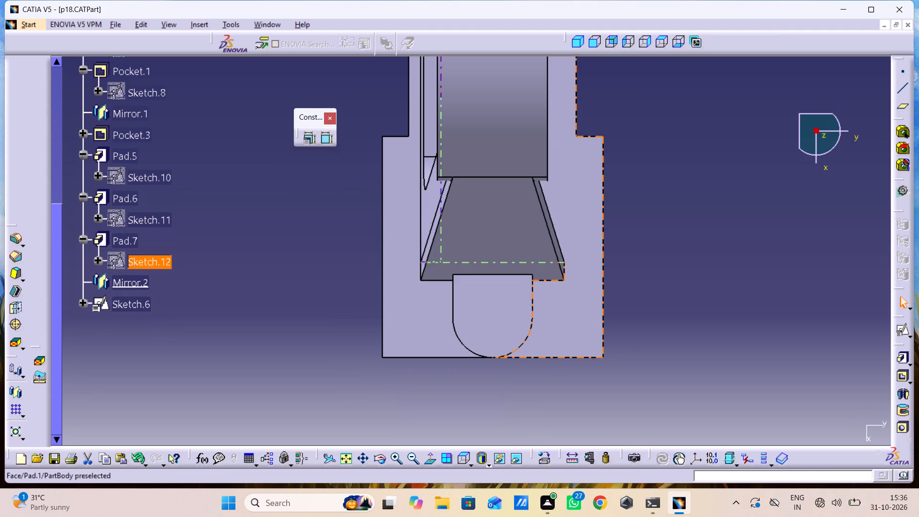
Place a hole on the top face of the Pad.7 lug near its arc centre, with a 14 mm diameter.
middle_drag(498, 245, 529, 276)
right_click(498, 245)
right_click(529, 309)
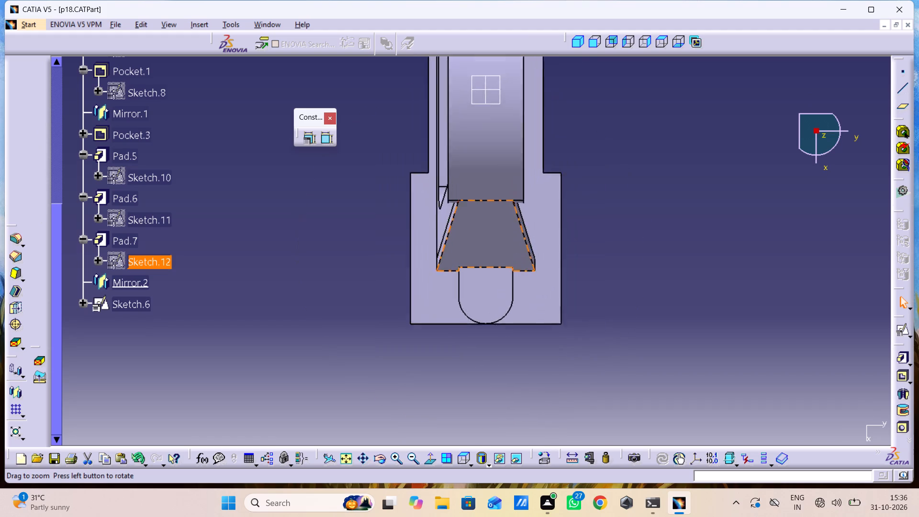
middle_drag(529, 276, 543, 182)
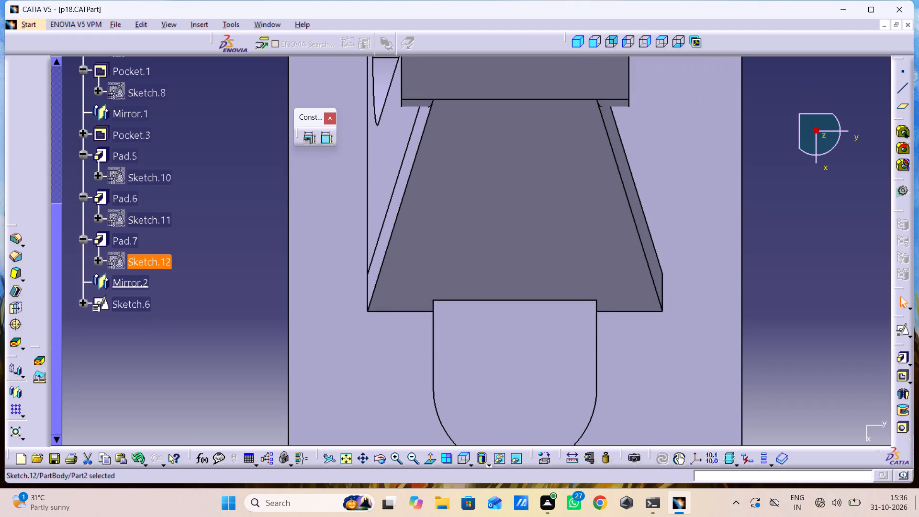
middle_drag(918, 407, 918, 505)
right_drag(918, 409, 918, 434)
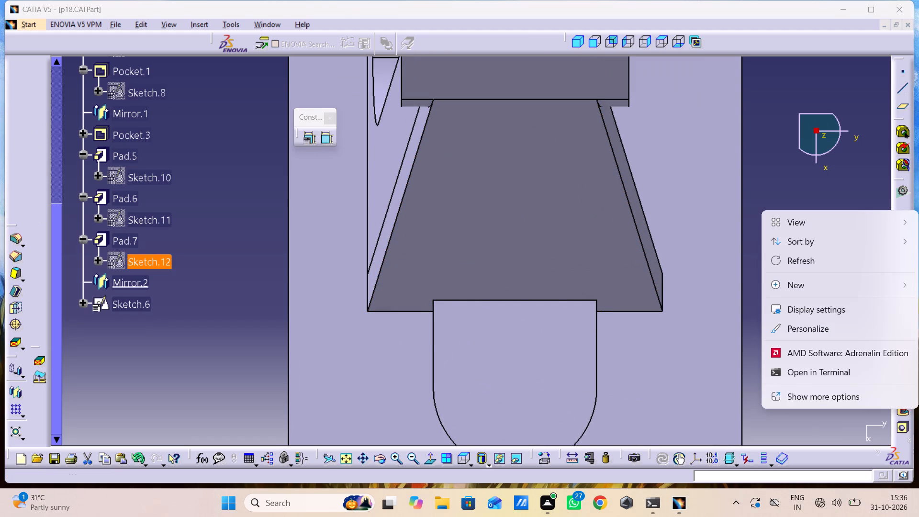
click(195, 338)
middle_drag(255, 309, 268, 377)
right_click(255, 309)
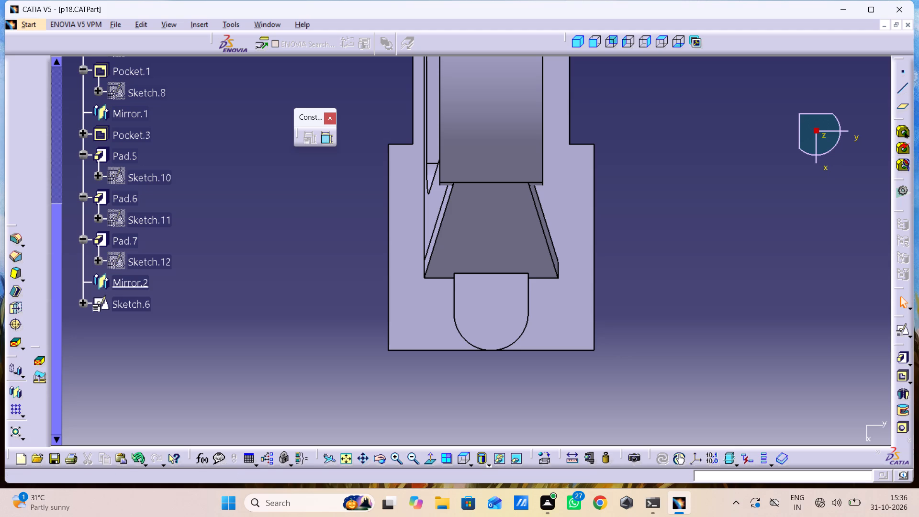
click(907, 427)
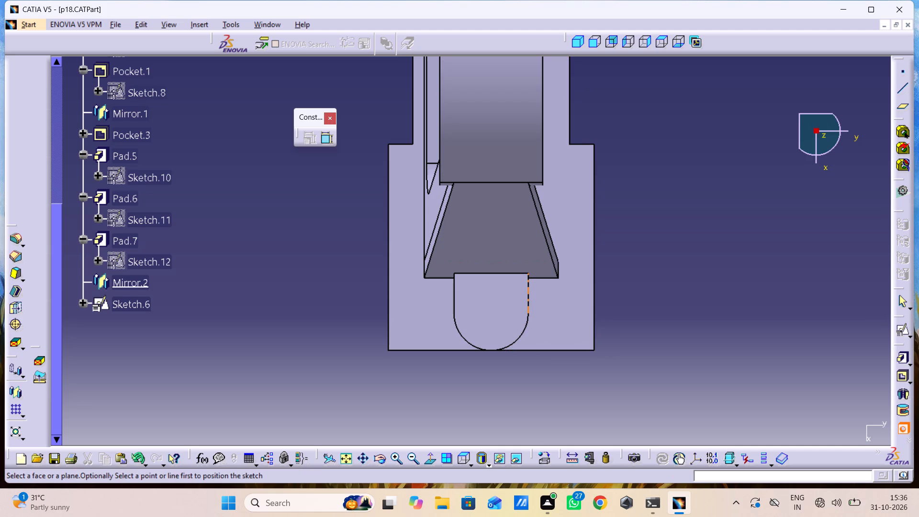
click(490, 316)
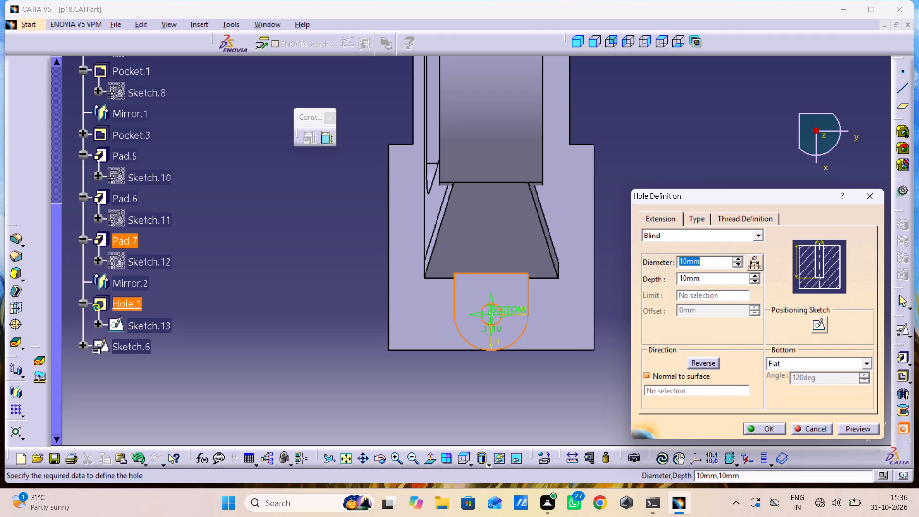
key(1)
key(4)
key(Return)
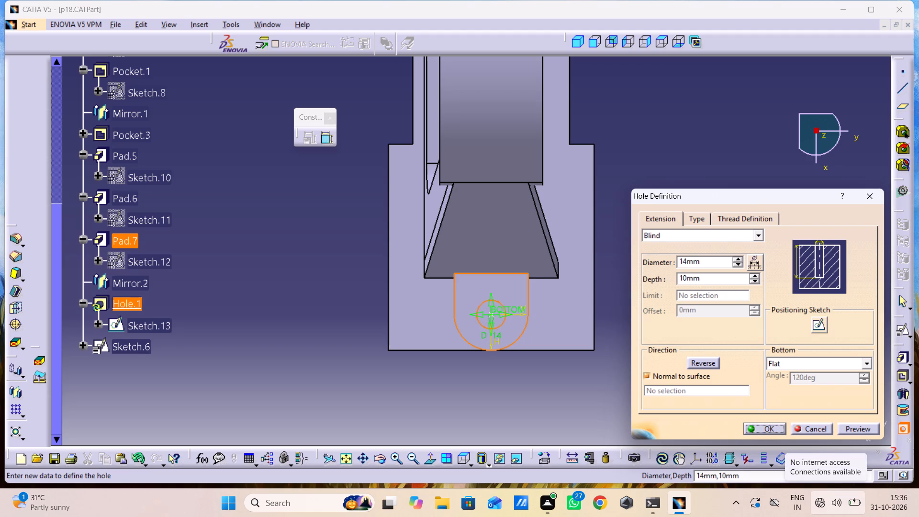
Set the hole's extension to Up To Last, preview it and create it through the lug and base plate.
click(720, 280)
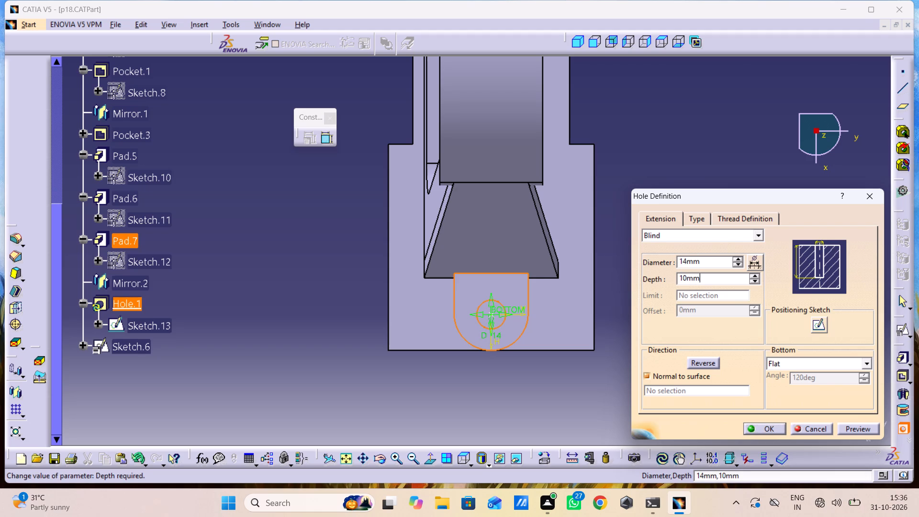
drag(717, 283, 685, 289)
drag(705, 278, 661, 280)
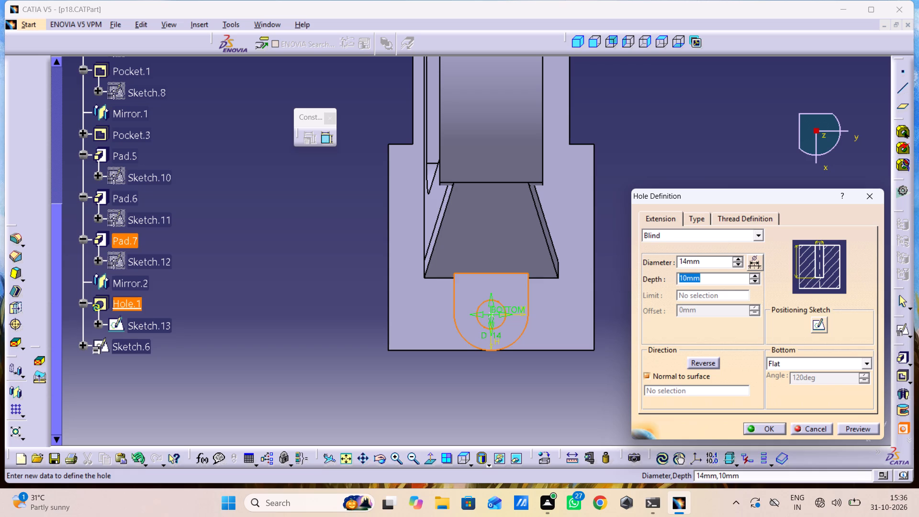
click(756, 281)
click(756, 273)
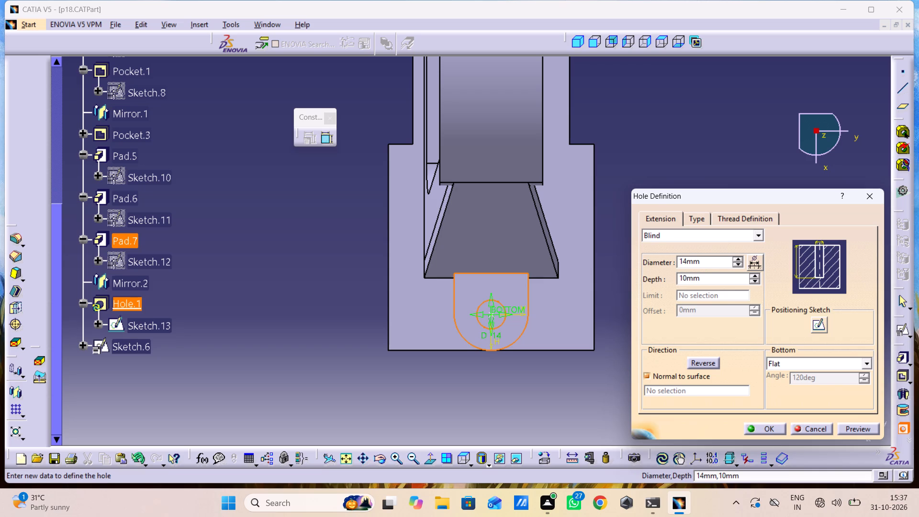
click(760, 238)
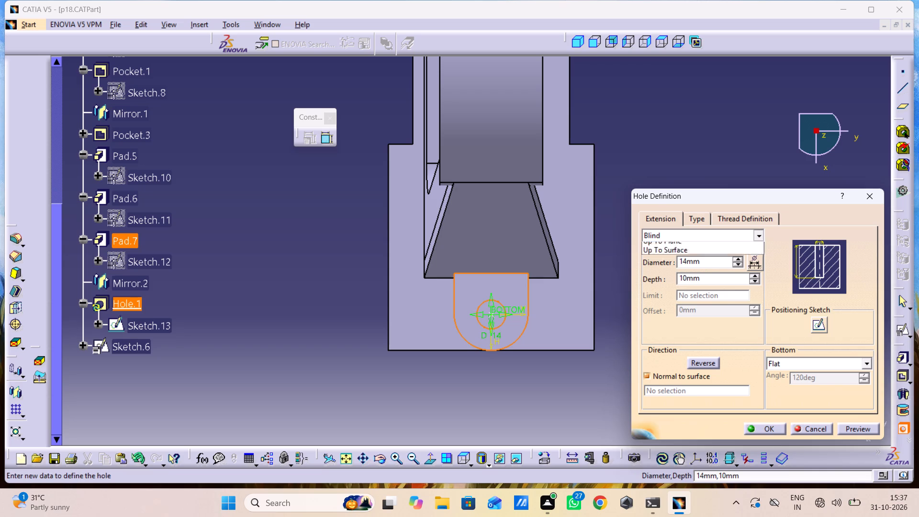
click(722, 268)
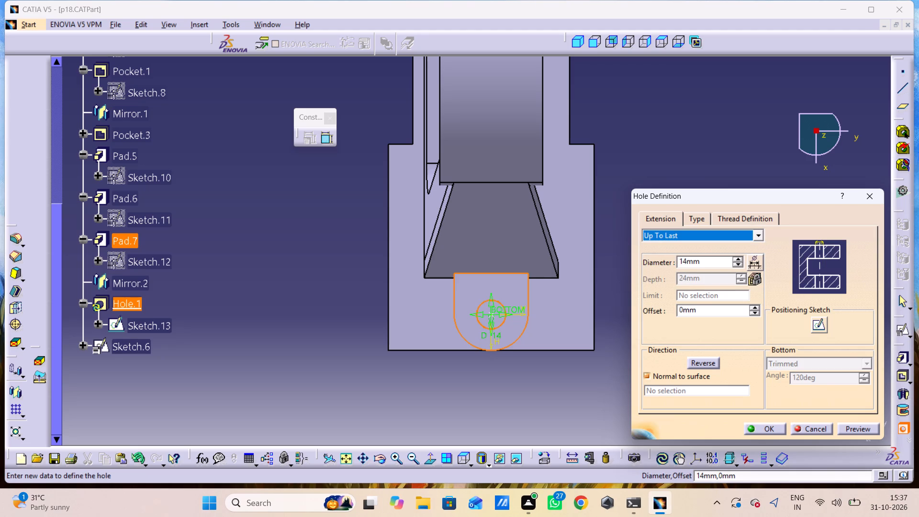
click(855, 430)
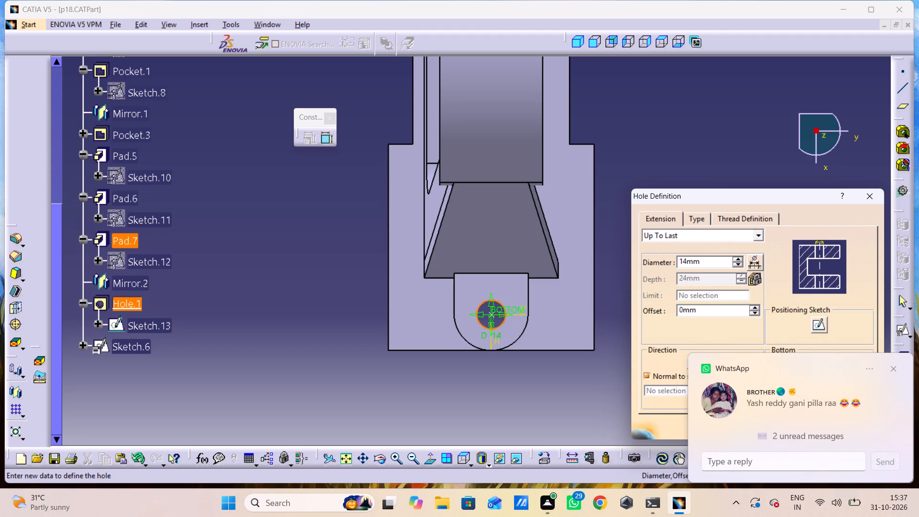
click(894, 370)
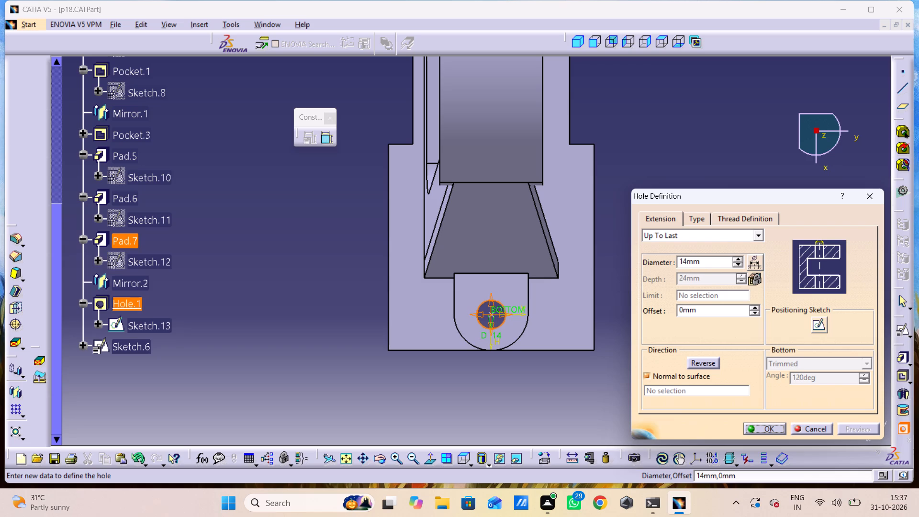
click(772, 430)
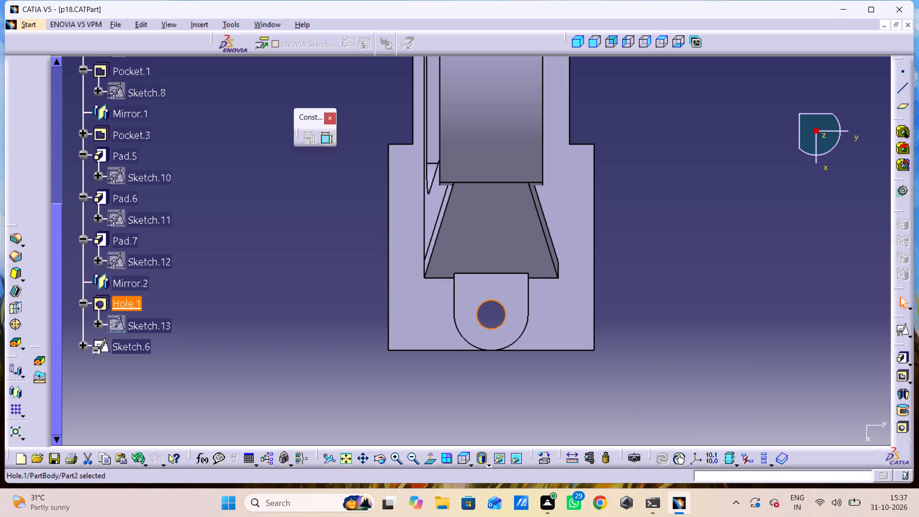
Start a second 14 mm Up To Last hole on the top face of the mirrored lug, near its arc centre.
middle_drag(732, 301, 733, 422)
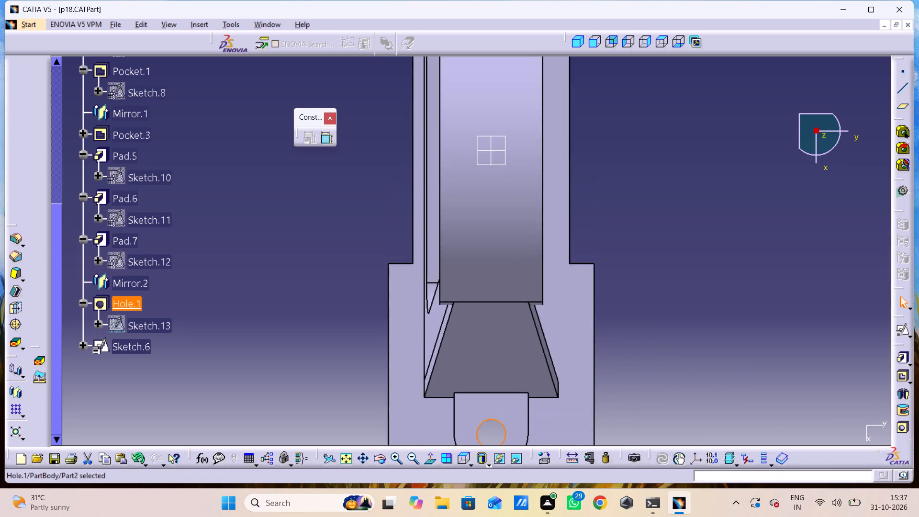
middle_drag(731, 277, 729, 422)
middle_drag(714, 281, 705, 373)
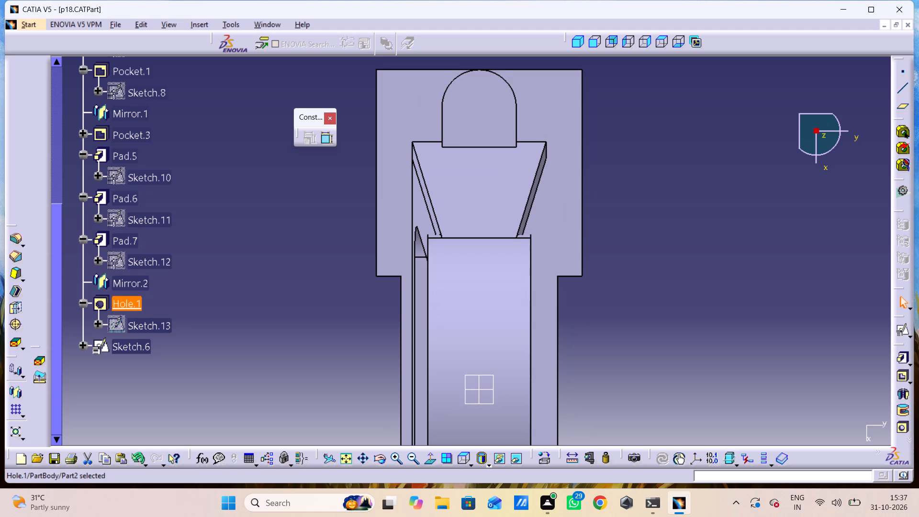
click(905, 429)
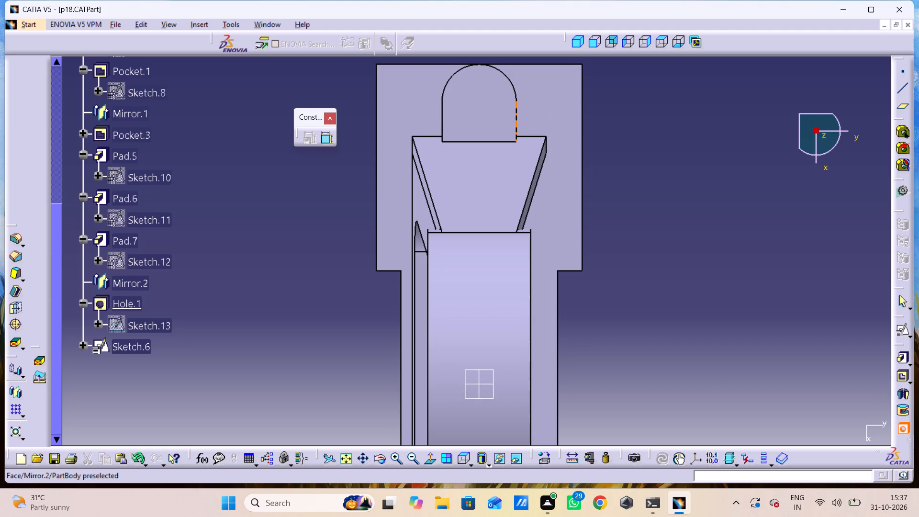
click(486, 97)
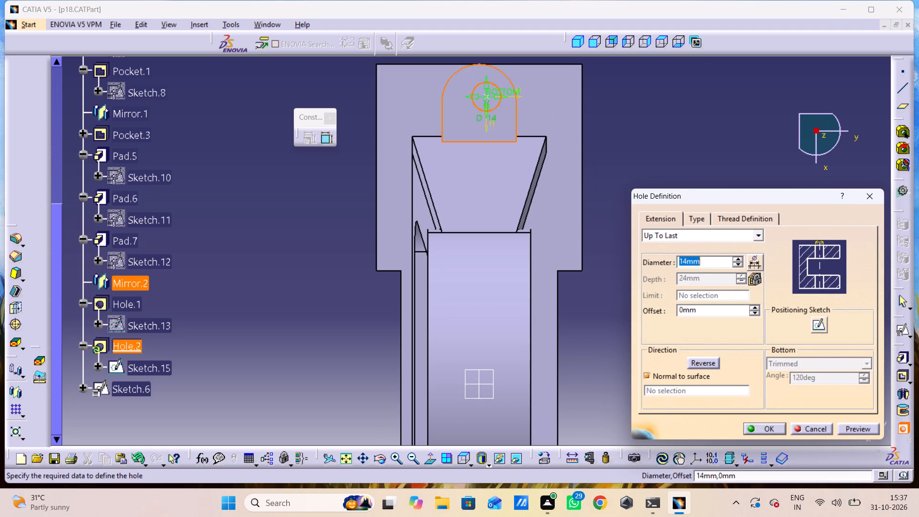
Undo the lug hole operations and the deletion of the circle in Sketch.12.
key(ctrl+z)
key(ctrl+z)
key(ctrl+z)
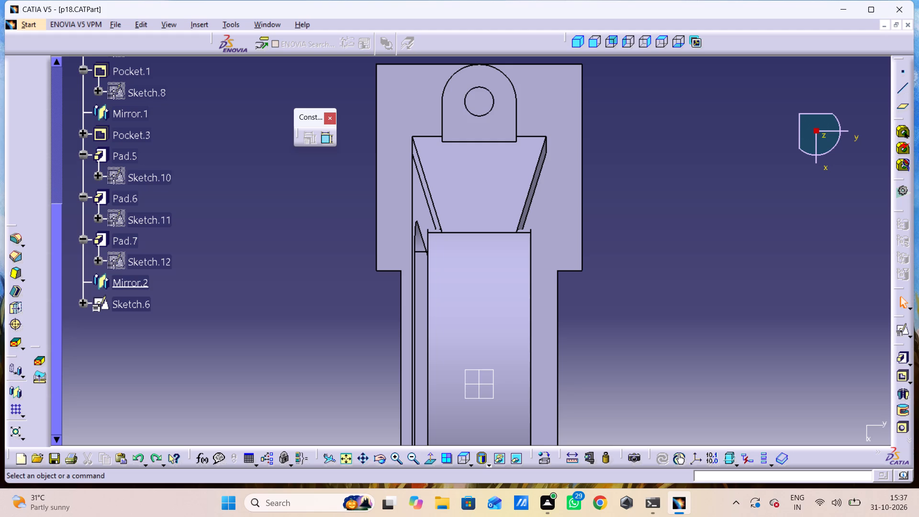
Delete the 14 mm diameter circle from the Pad.7 lug profile in Sketch.12 and exit the sketch.
ctrl+scroll(751, 336, down, 2)
ctrl+scroll(751, 334, up, 1)
scroll(753, 328, up, 1)
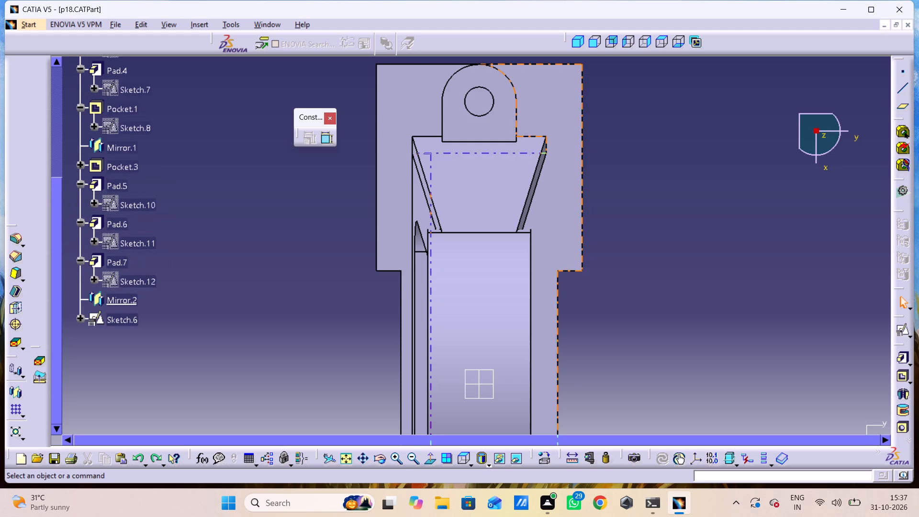
double_click(126, 319)
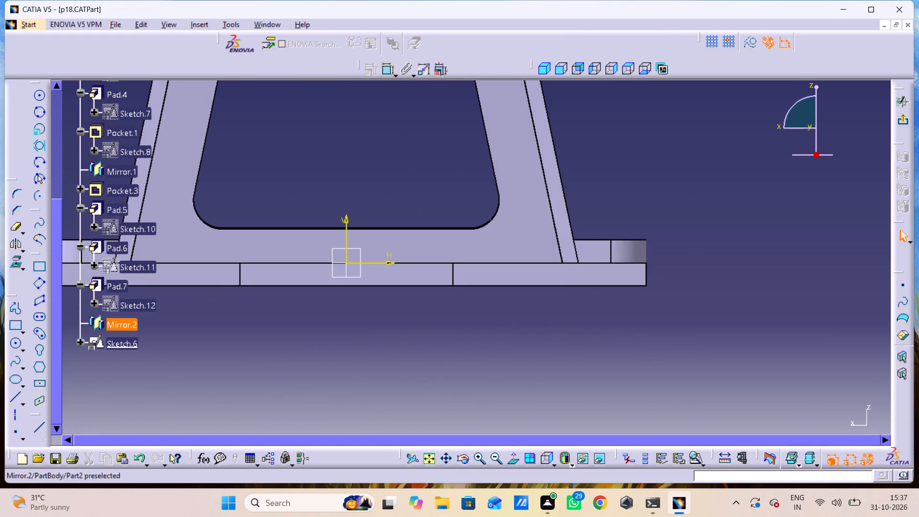
double_click(119, 303)
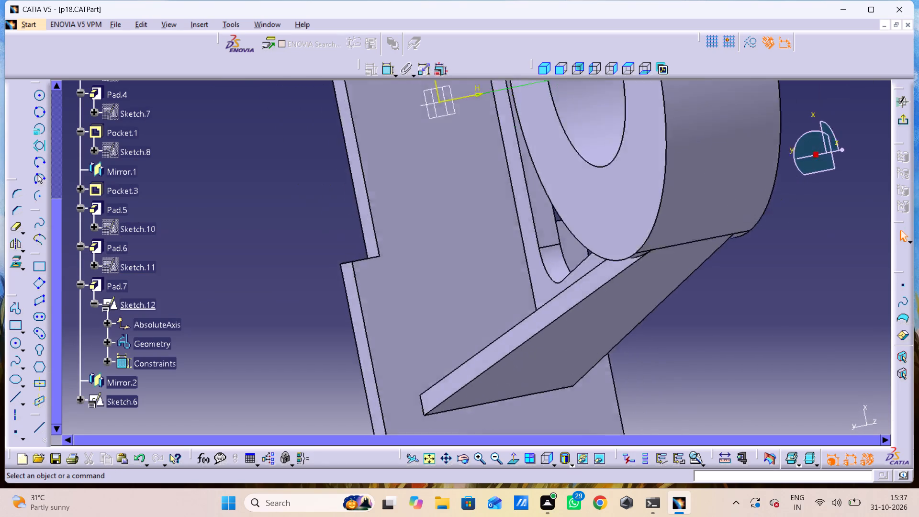
middle_drag(321, 306, 325, 352)
right_click(321, 306)
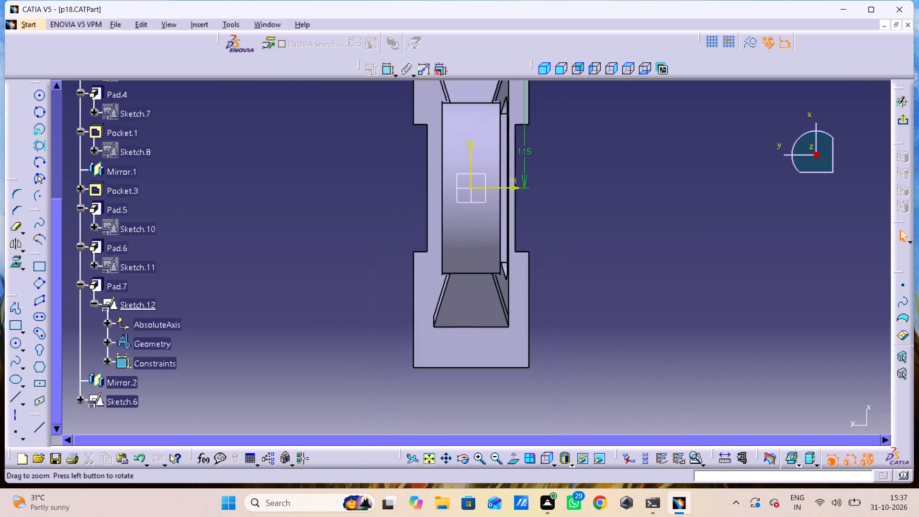
middle_drag(325, 352, 325, 360)
middle_drag(385, 299, 379, 438)
middle_drag(443, 245, 443, 161)
right_click(443, 245)
middle_drag(445, 178, 446, 302)
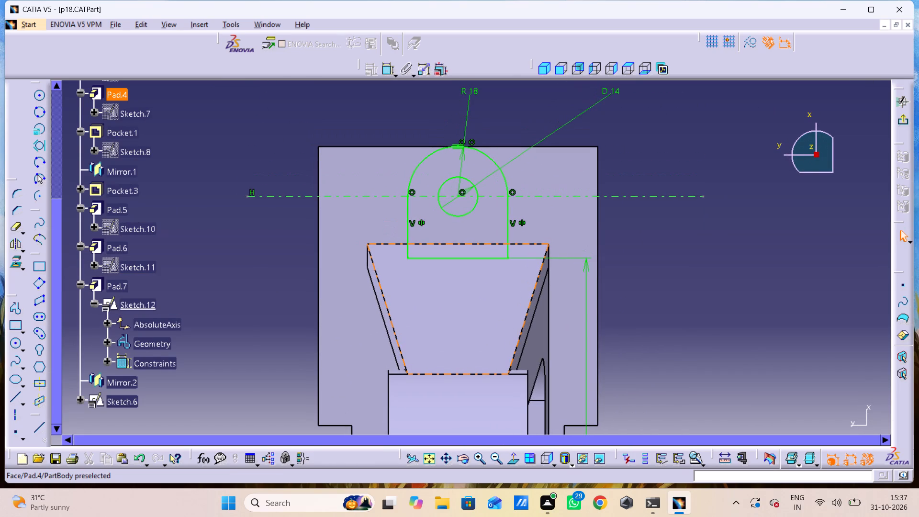
right_click(473, 208)
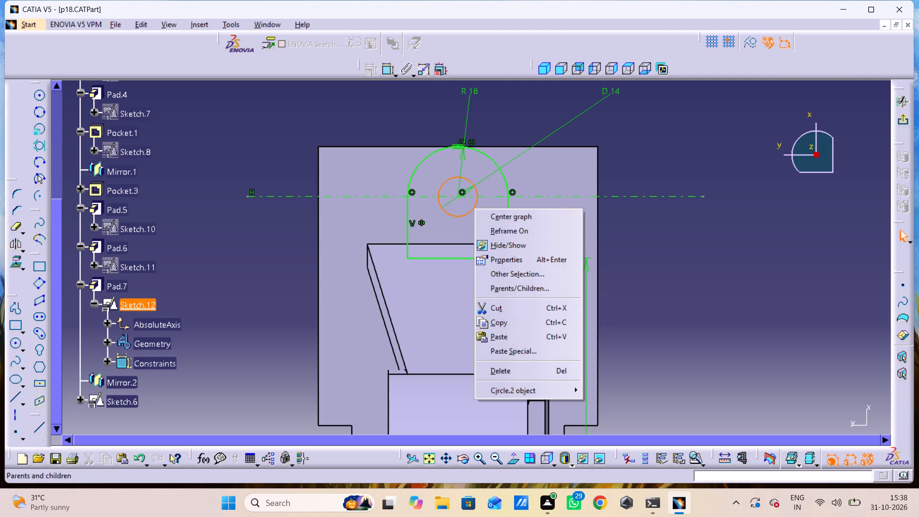
click(513, 366)
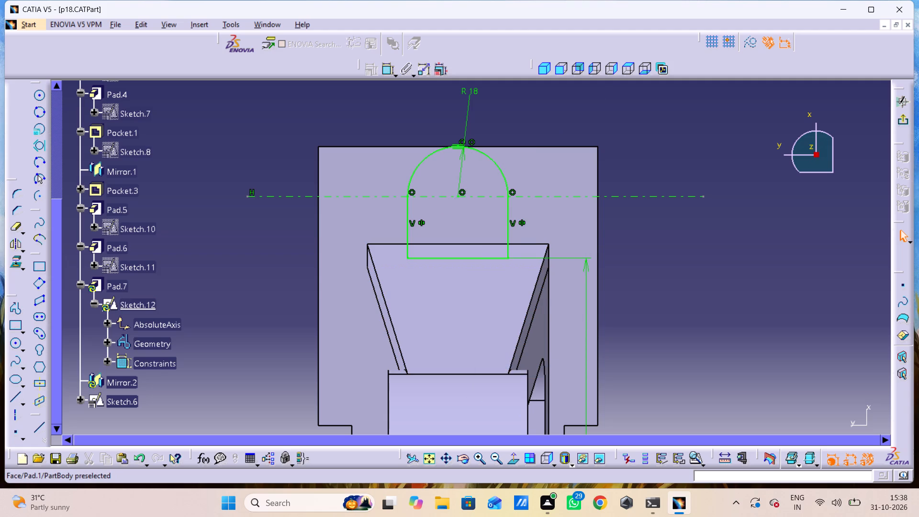
click(903, 124)
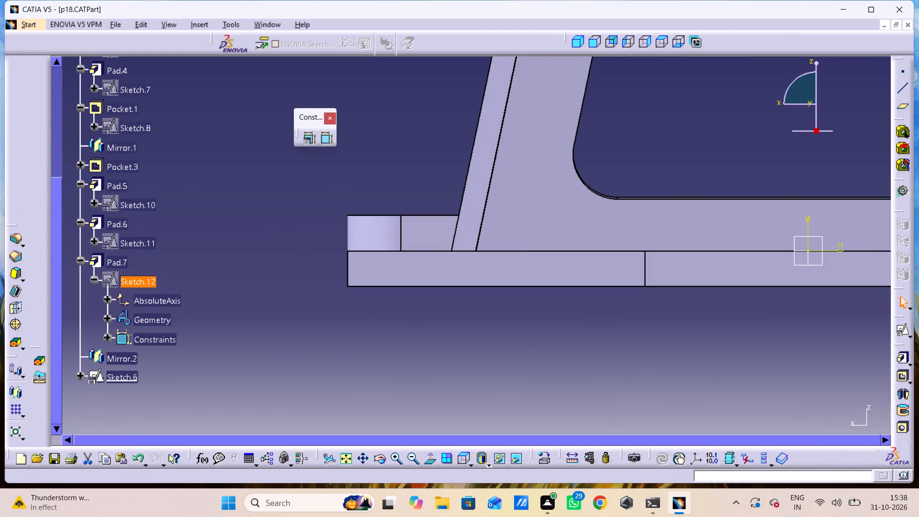
Delete the Mirror.2 feature from the part.
click(116, 362)
right_click(116, 362)
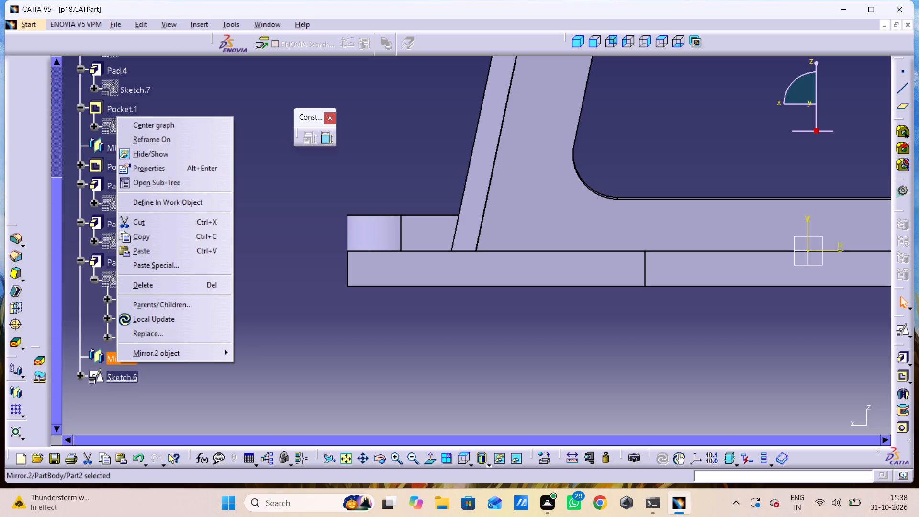
click(154, 286)
drag(821, 425, 817, 426)
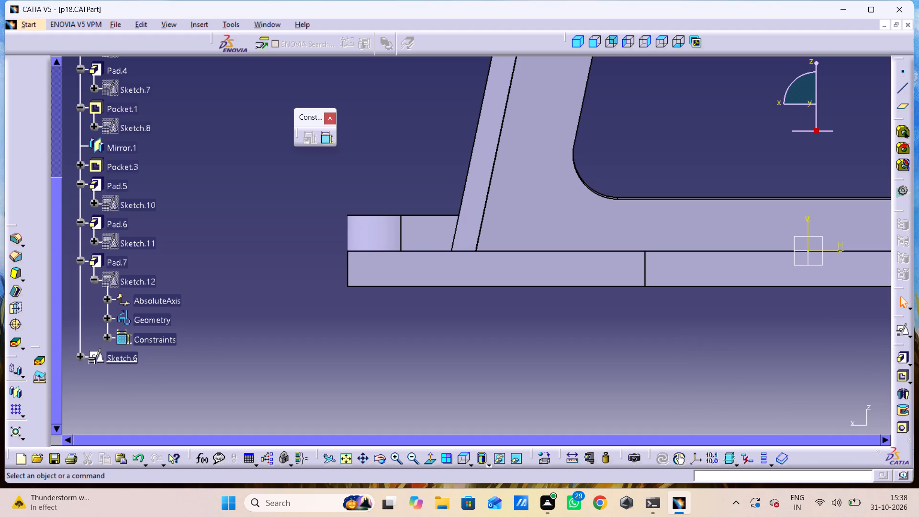
Start a hole on the top face of the Pad.7 lug near its arc centre and check its positioning sketch.
middle_click(307, 315)
right_click(307, 315)
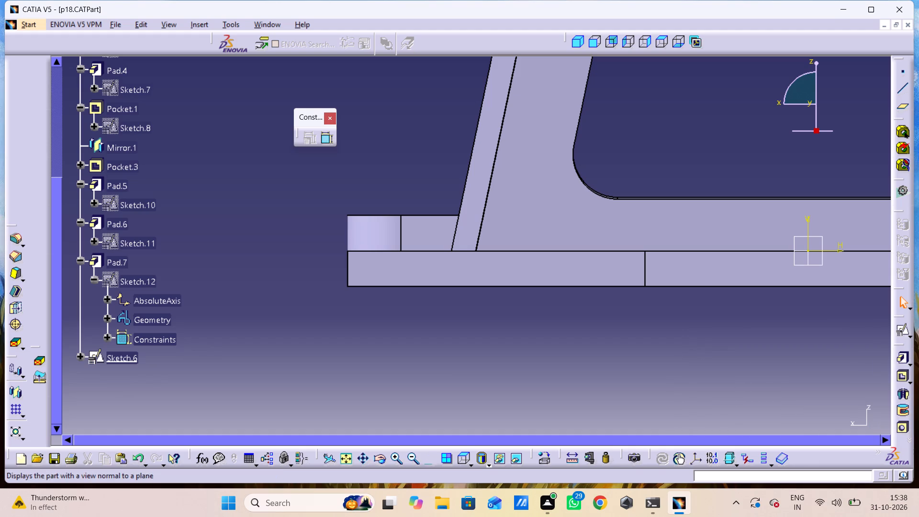
click(471, 463)
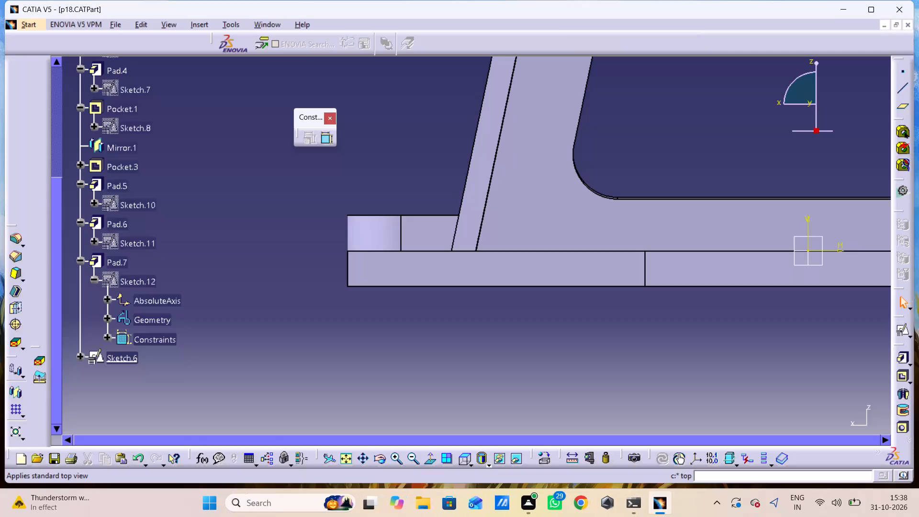
click(483, 366)
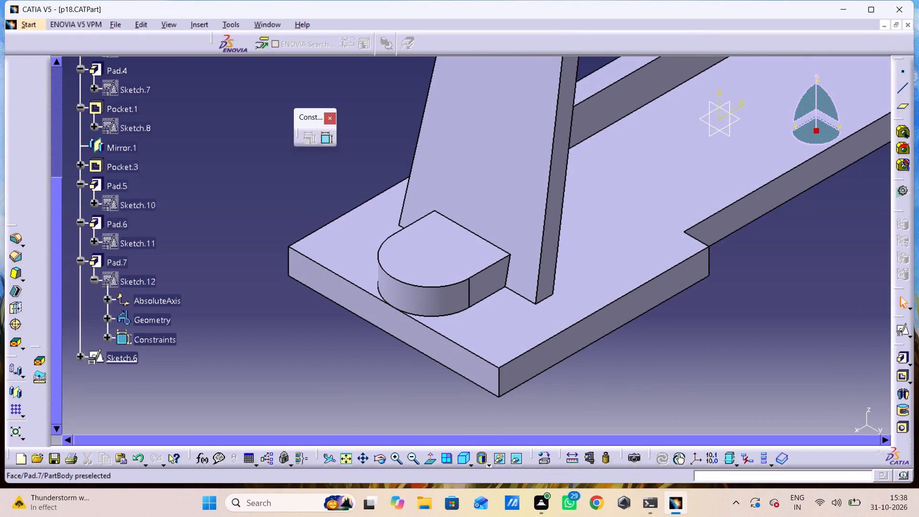
click(907, 430)
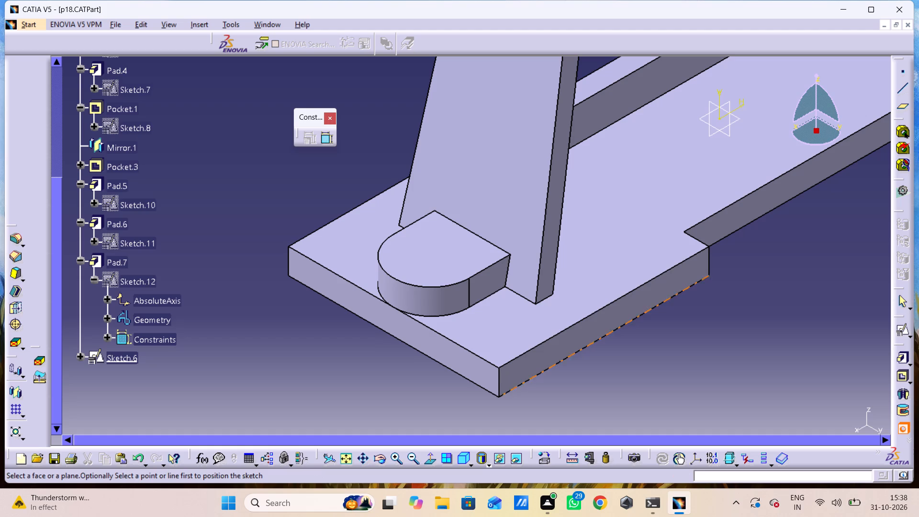
click(431, 253)
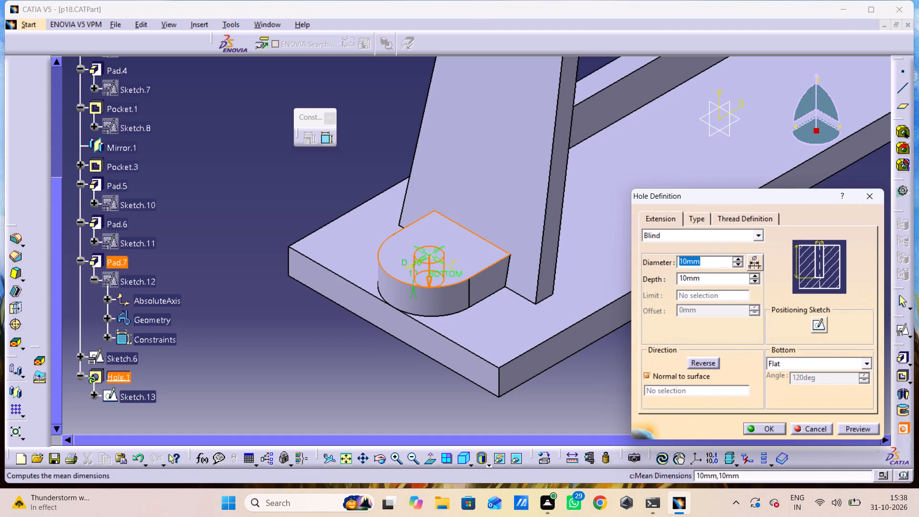
drag(712, 264, 658, 272)
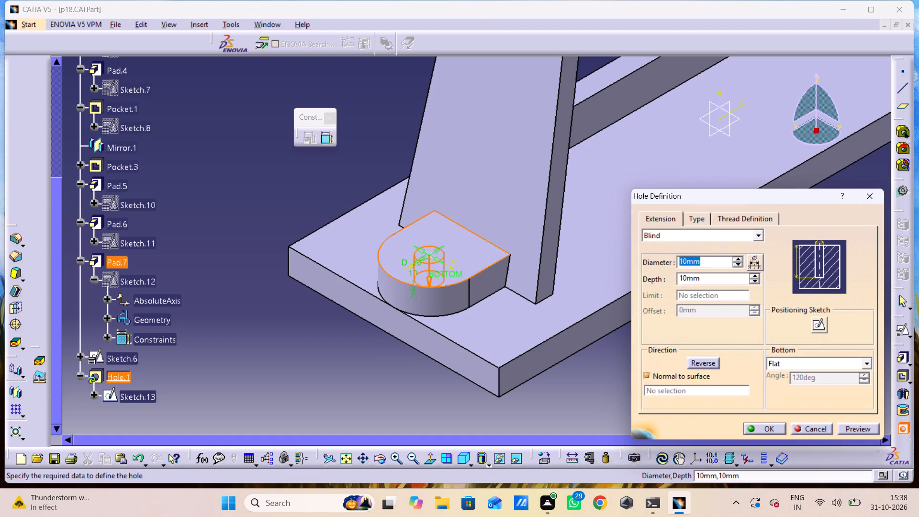
drag(658, 272, 650, 272)
click(818, 327)
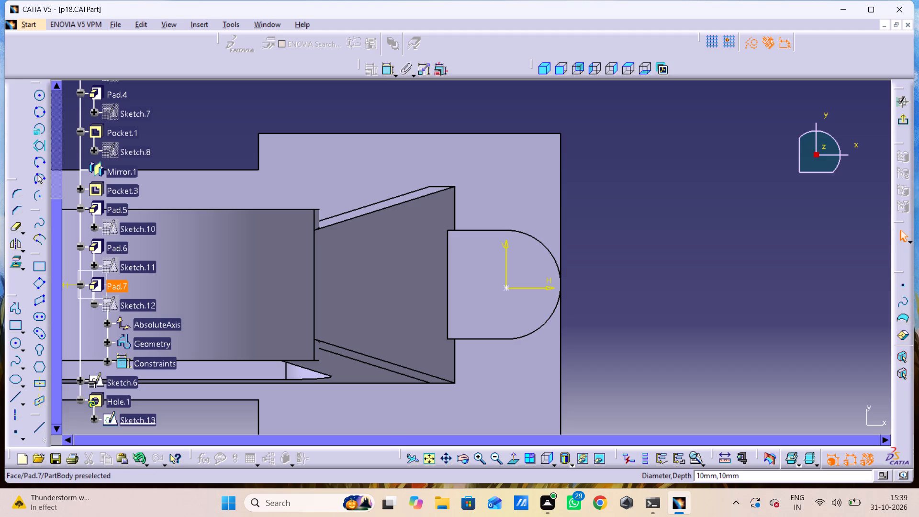
click(903, 124)
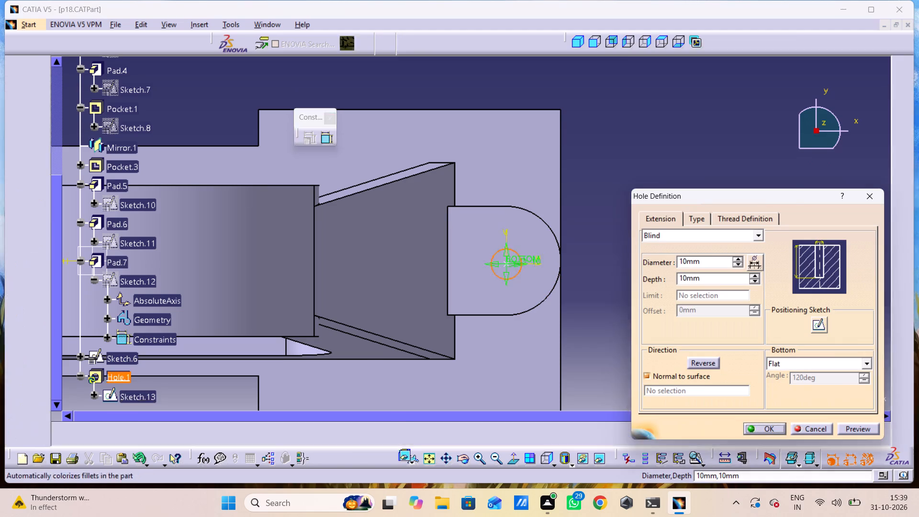
Set the hole's extension to Up To Last and its diameter to 14 mm, and create it through the lug and base plate.
click(741, 235)
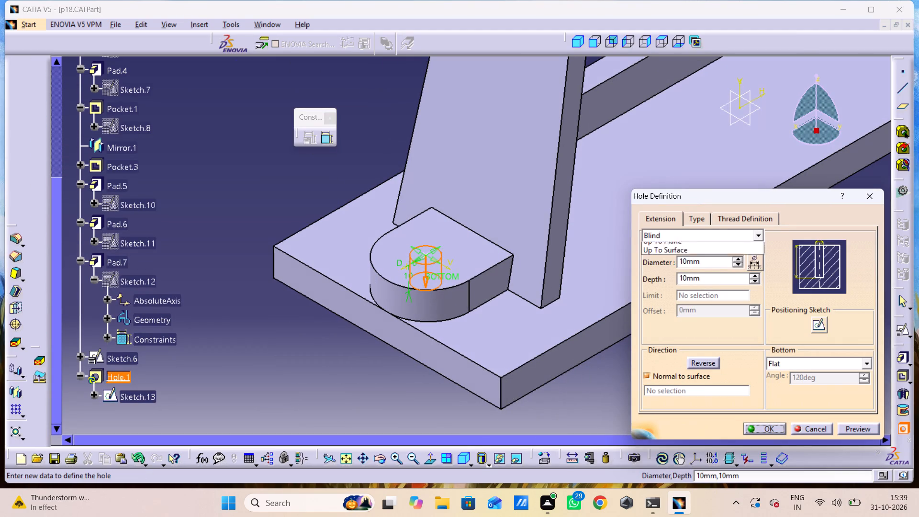
click(741, 263)
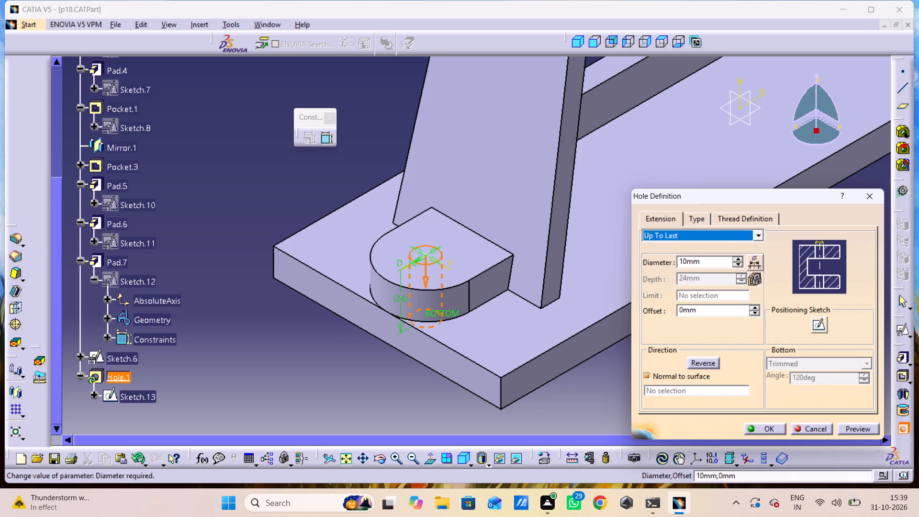
click(859, 431)
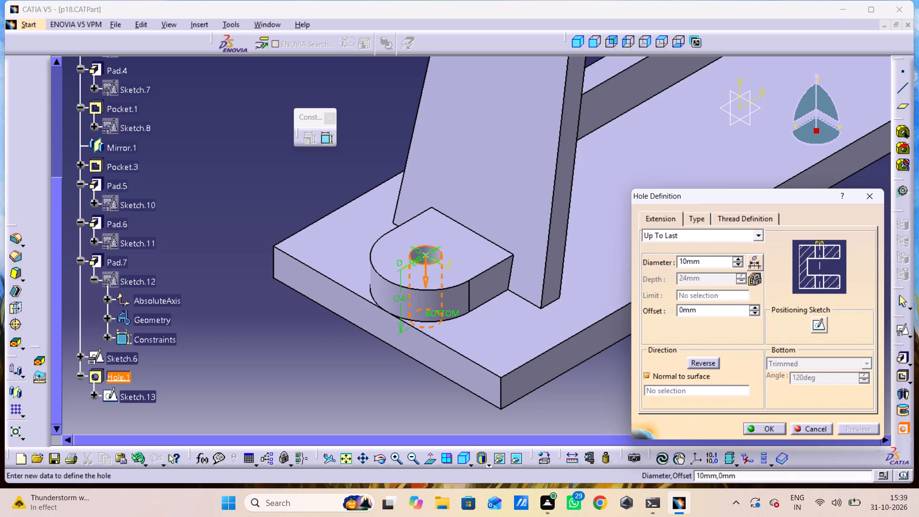
drag(717, 260, 612, 275)
key(1)
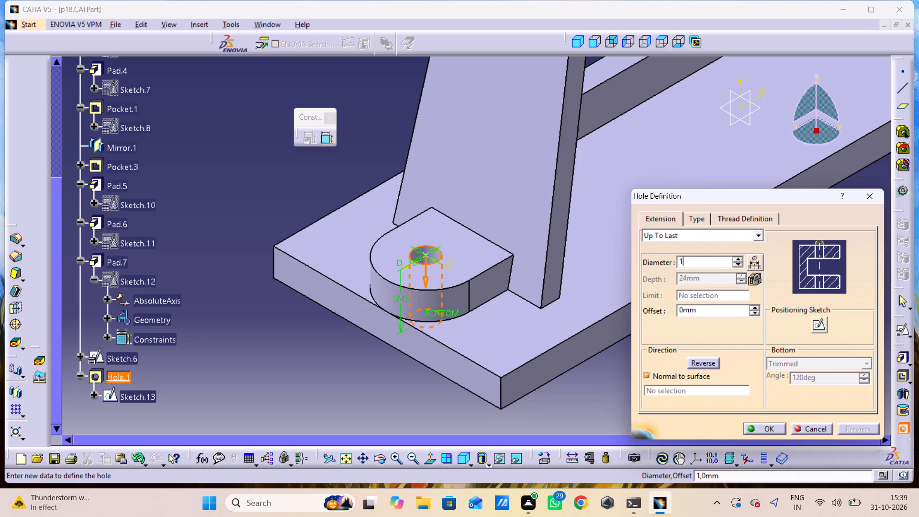
key(4)
click(856, 423)
drag(855, 426, 852, 431)
click(754, 427)
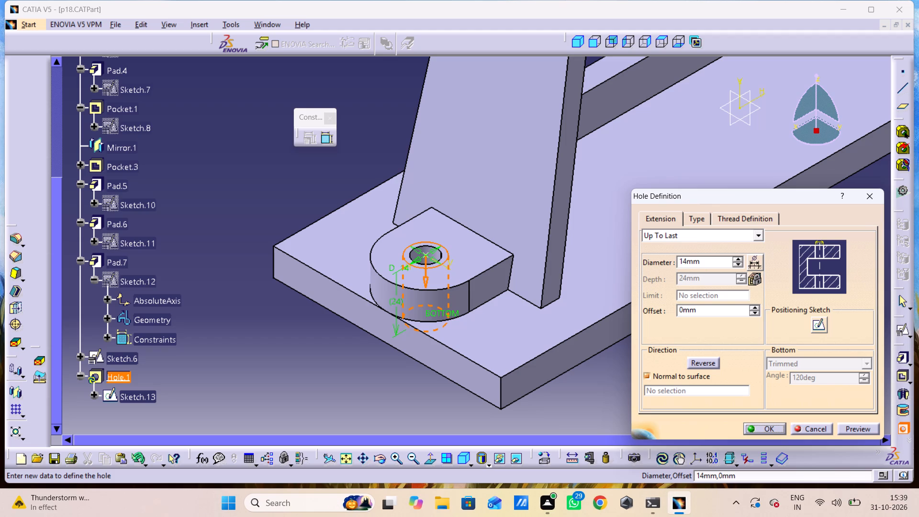
click(847, 428)
click(758, 427)
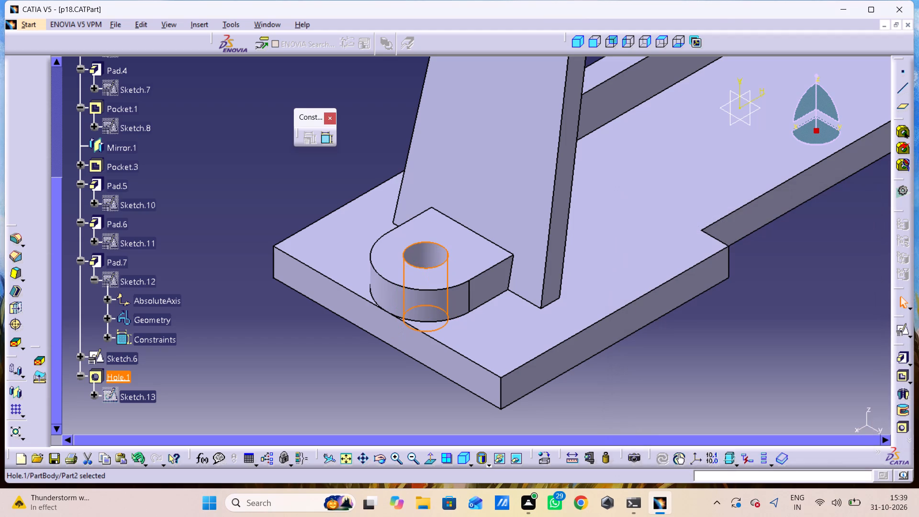
click(588, 410)
Mirror the Pad.7 lug and Hole.1 together about the yz plane onto the opposite end of the base plate.
middle_click(676, 413)
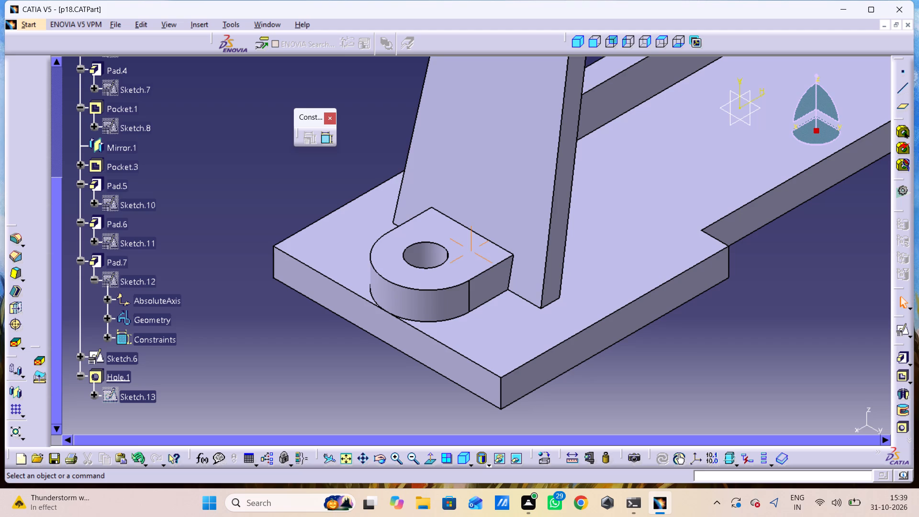
middle_drag(533, 365, 571, 414)
click(228, 179)
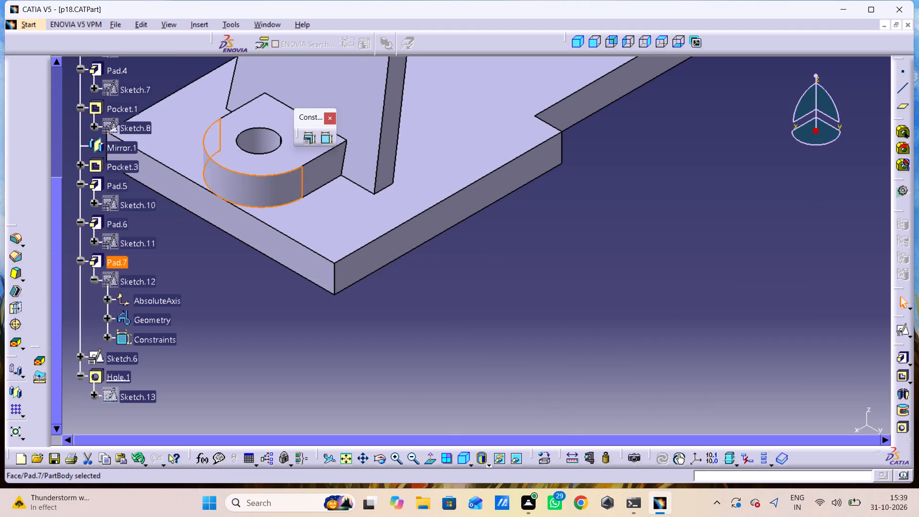
click(388, 365)
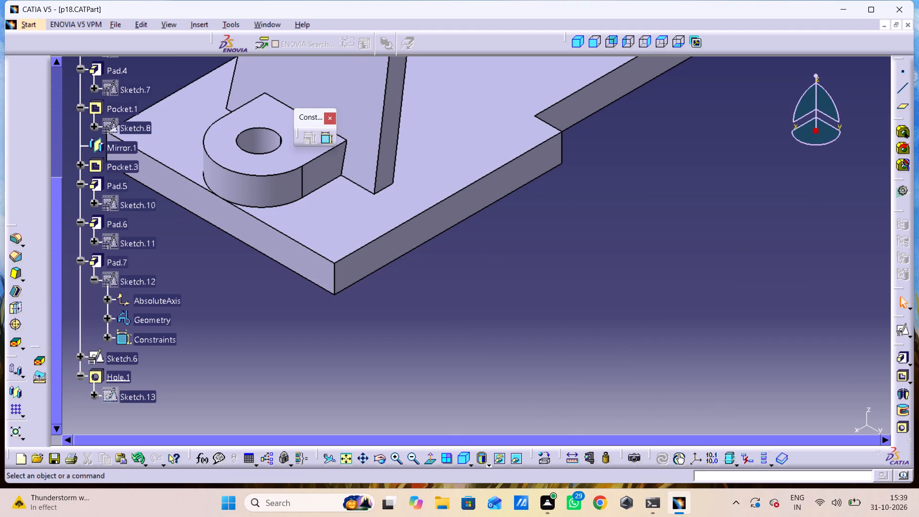
click(92, 259)
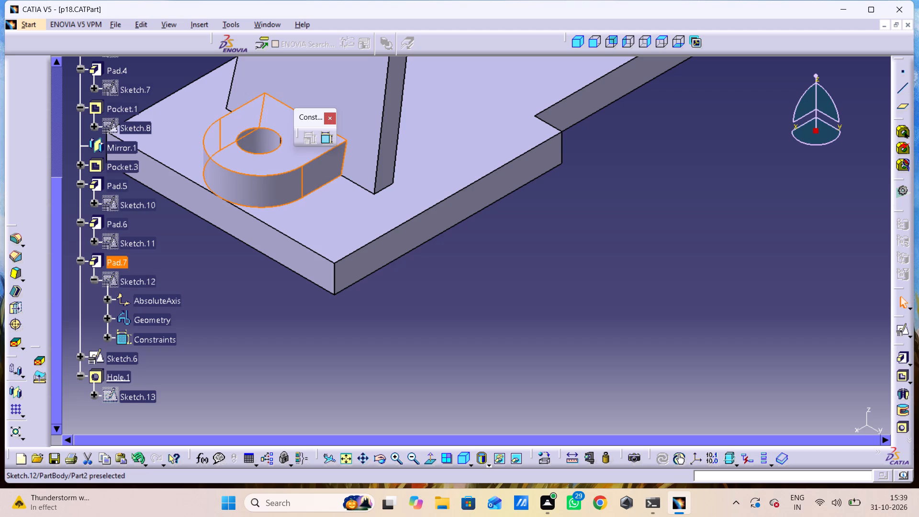
ctrl+click(123, 373)
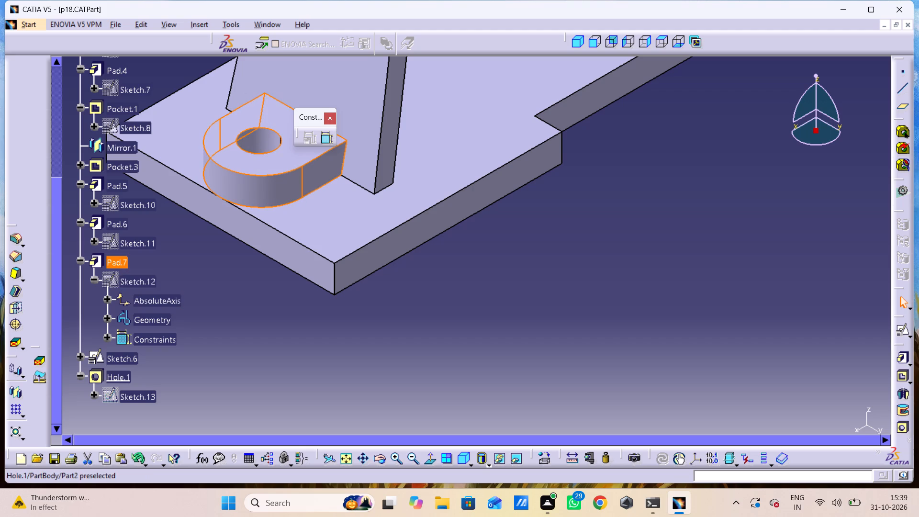
click(15, 392)
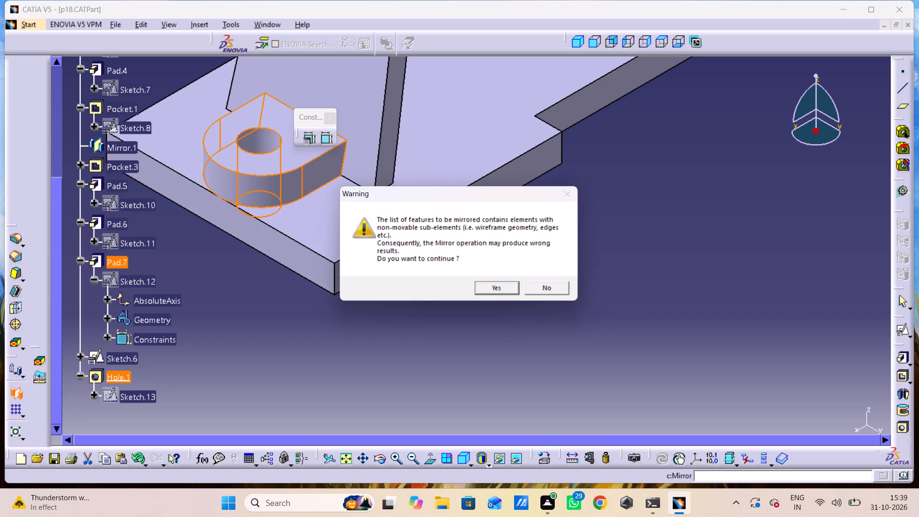
click(499, 281)
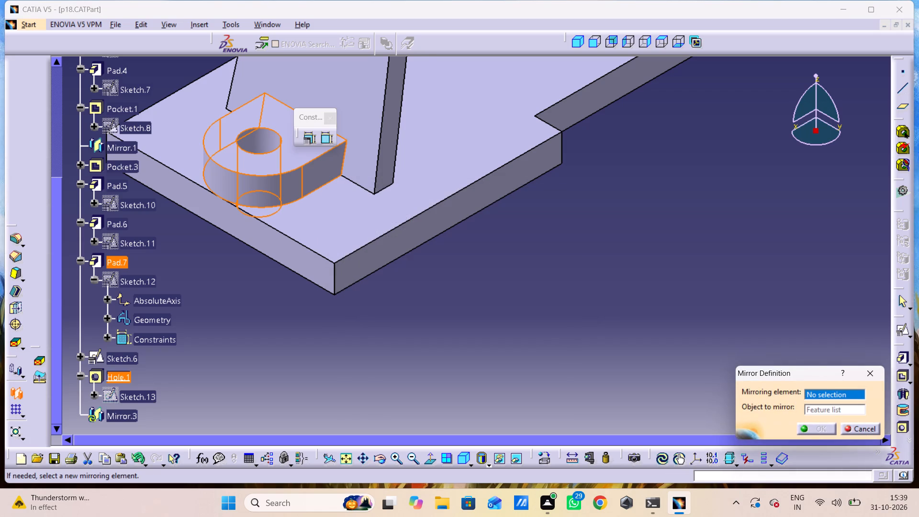
middle_drag(758, 378, 734, 404)
middle_drag(627, 255, 636, 301)
right_click(627, 255)
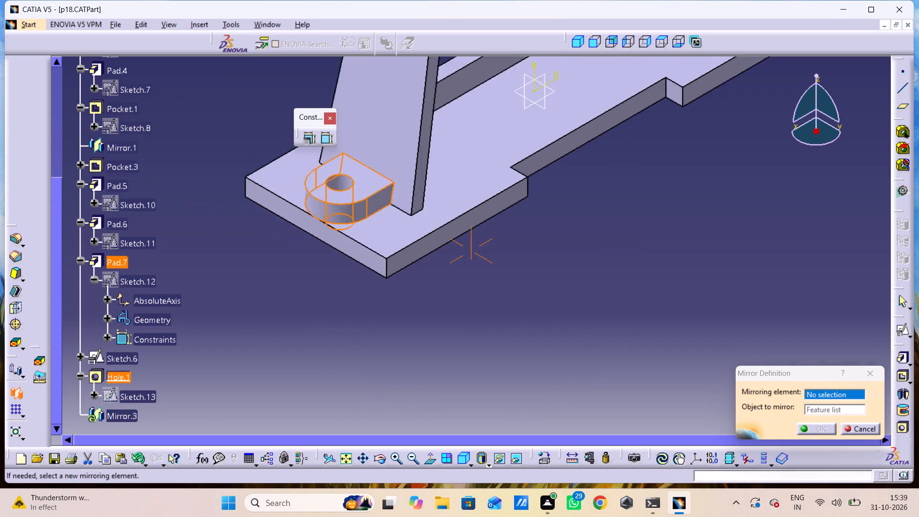
middle_drag(636, 301, 642, 348)
middle_drag(618, 284, 583, 351)
scroll(616, 297, down, 1)
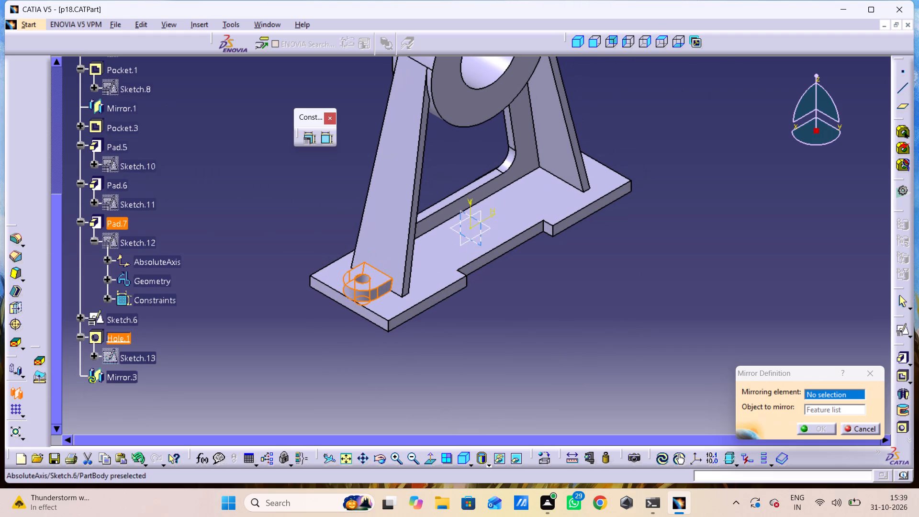
click(483, 214)
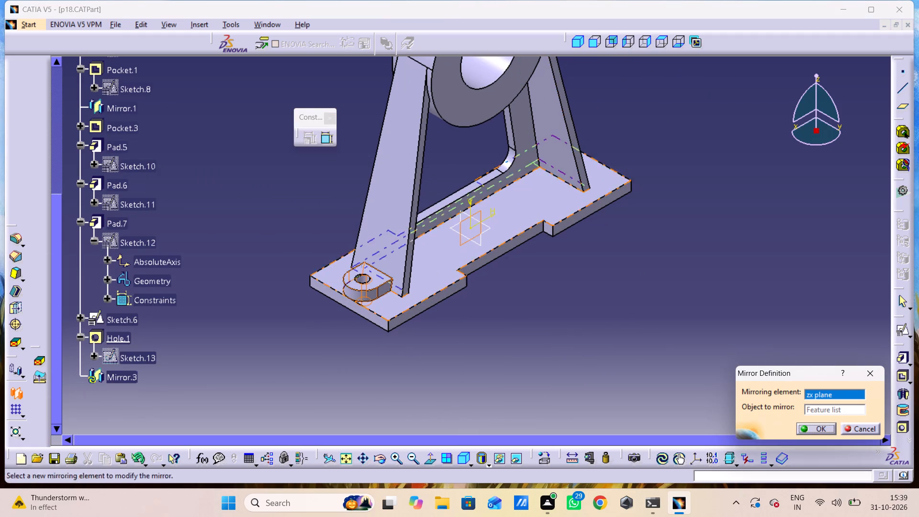
click(465, 215)
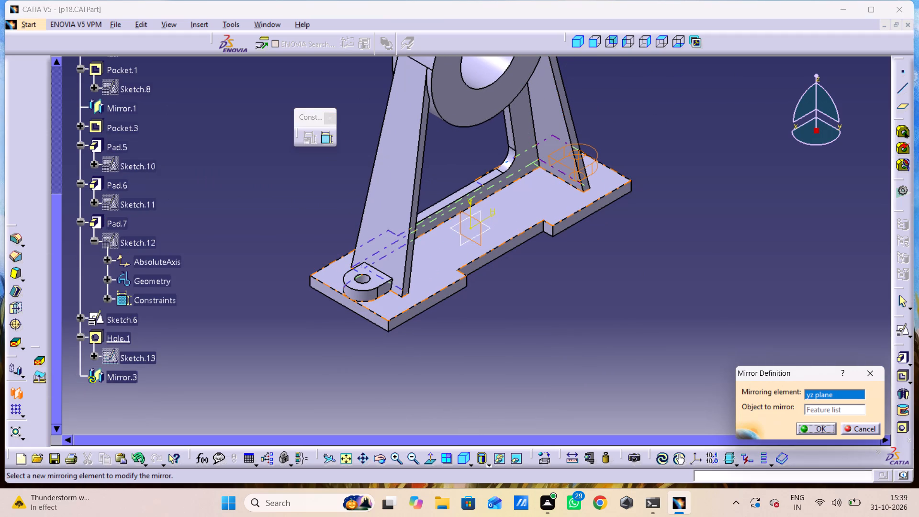
click(813, 427)
click(735, 331)
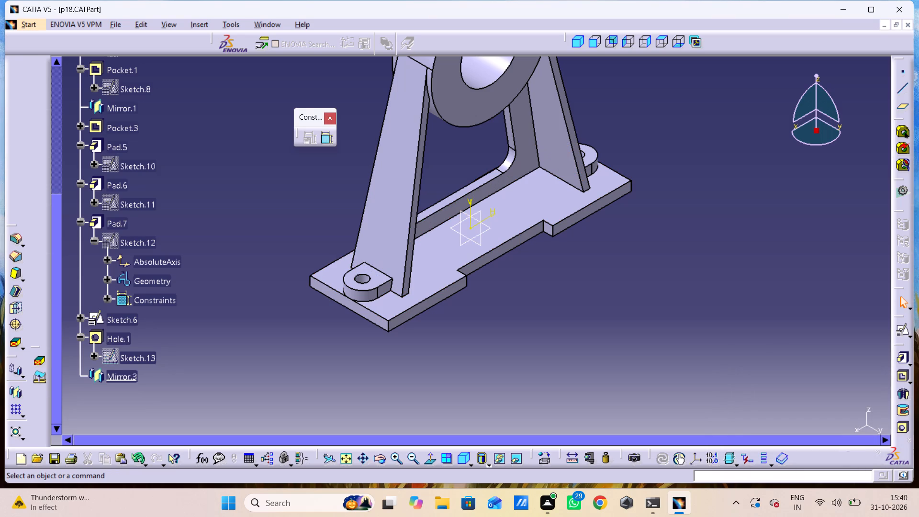
click(722, 381)
Print the view of the whole bracket to a PDF named p18 in the Desktop CATIA folder.
middle_drag(727, 379, 723, 385)
right_drag(727, 379, 723, 385)
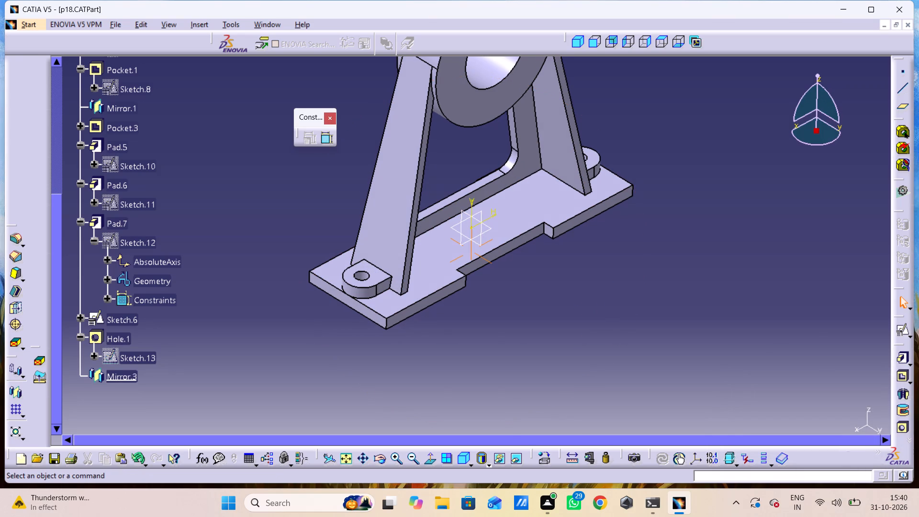
middle_drag(733, 369, 622, 319)
right_drag(733, 369, 622, 319)
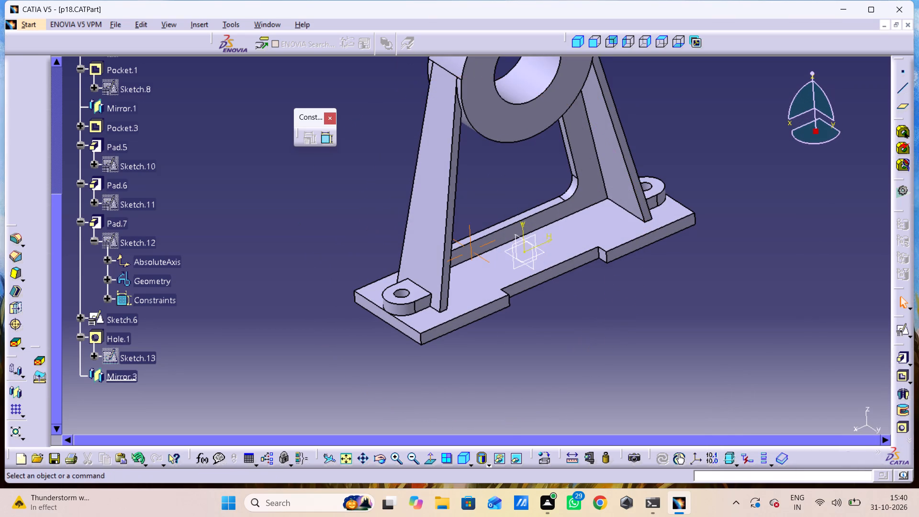
middle_drag(629, 315, 662, 401)
right_click(629, 315)
middle_drag(648, 348, 667, 365)
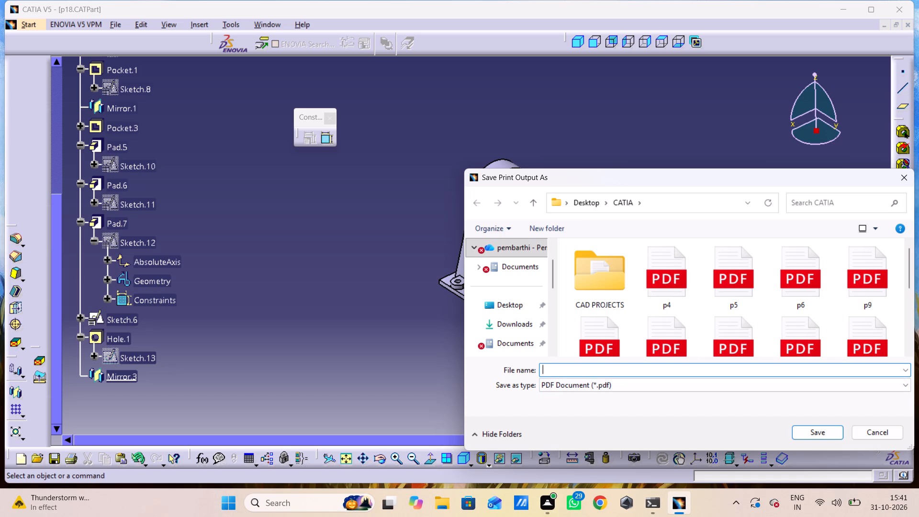
text(p18)
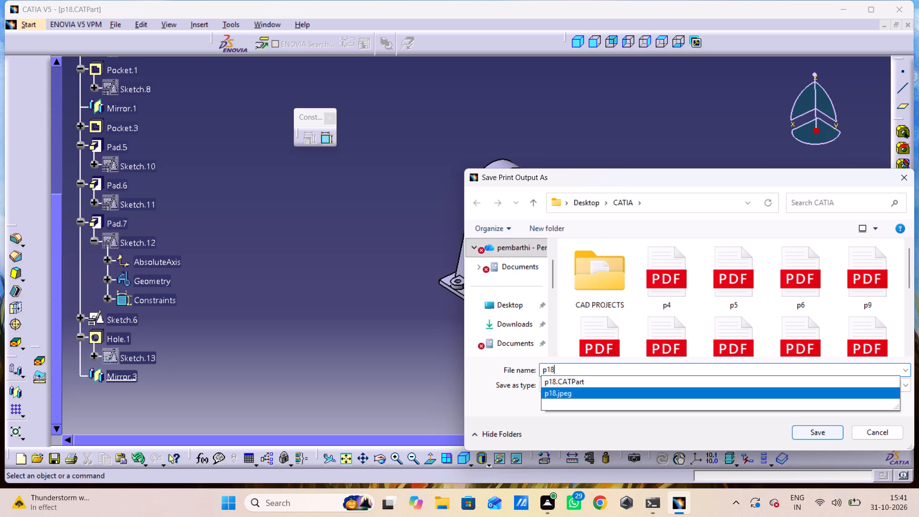
click(821, 438)
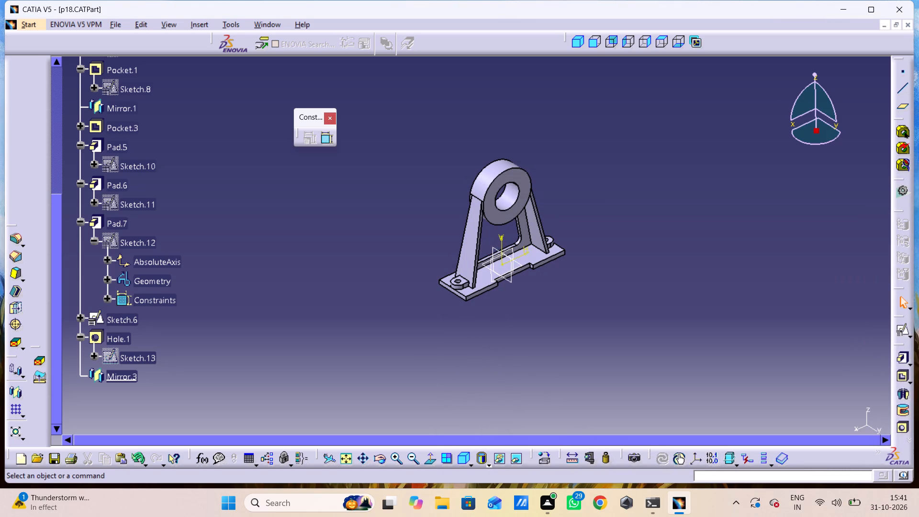
Save the p18 part file.
key(ctrl+s)
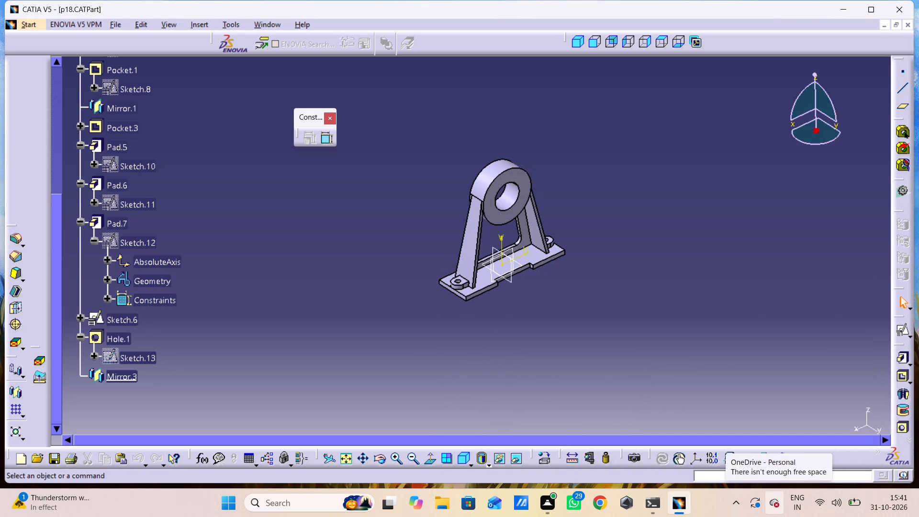
key(ctrl+s)
key(ctrl+s)
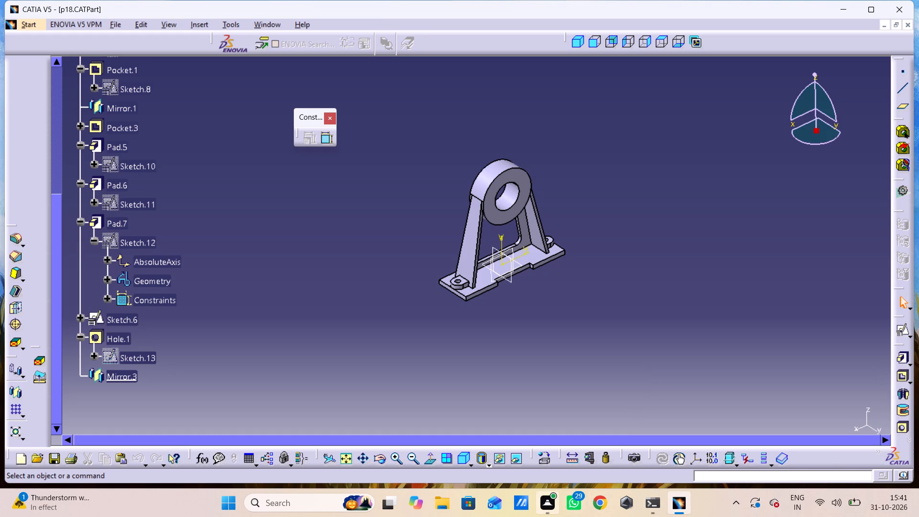